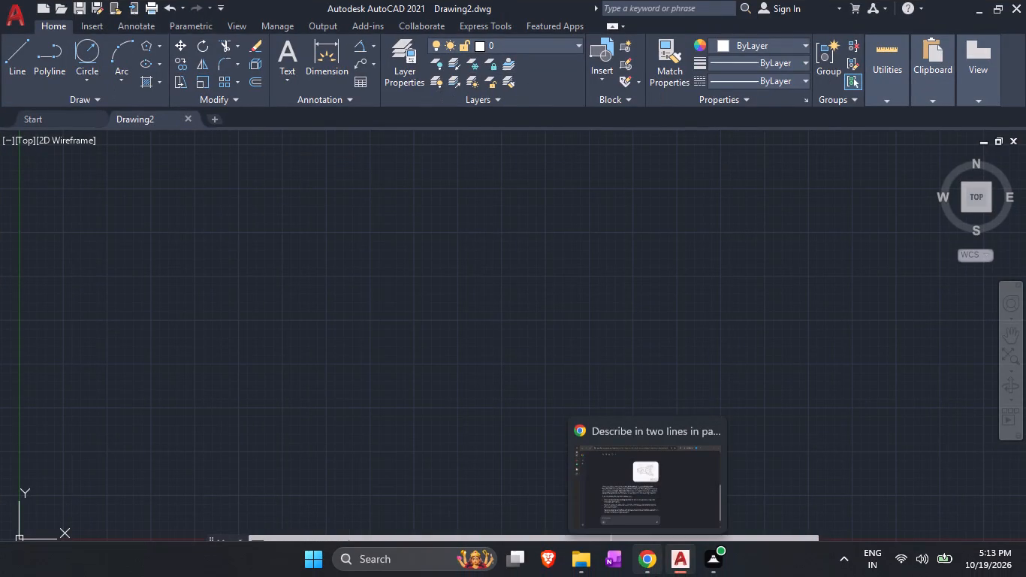
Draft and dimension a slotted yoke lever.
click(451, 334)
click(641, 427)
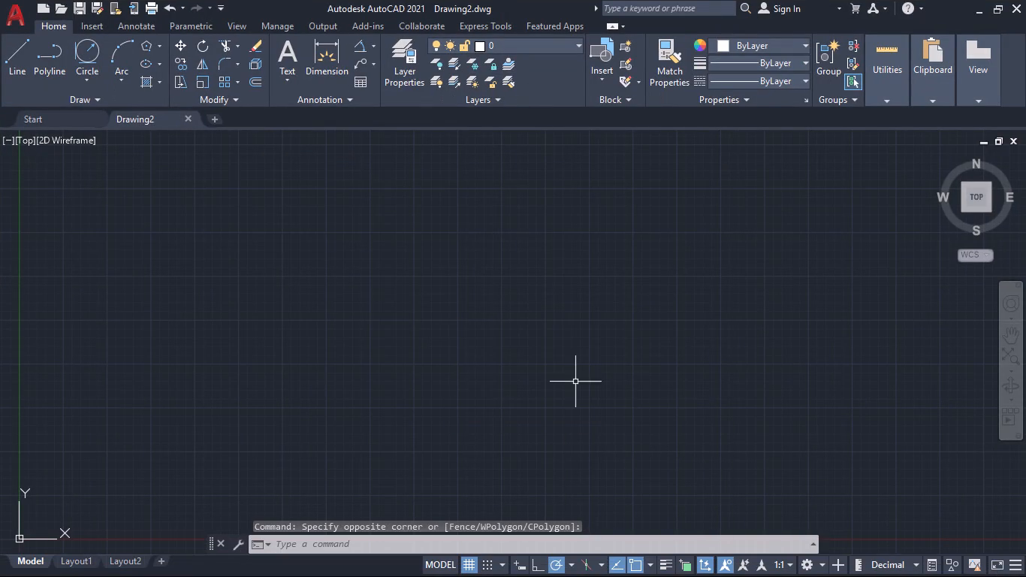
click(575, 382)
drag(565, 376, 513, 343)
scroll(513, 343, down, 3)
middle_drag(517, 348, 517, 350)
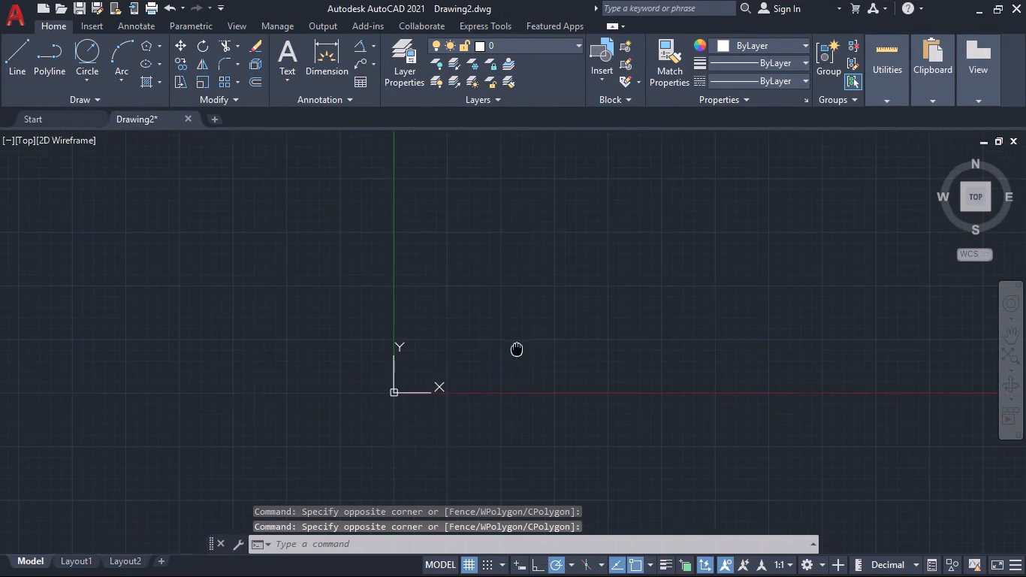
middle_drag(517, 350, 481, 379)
Configure the drawing units to a length precision of 0.00 and an insertion scale in millimeters.
text(un)
key(Return)
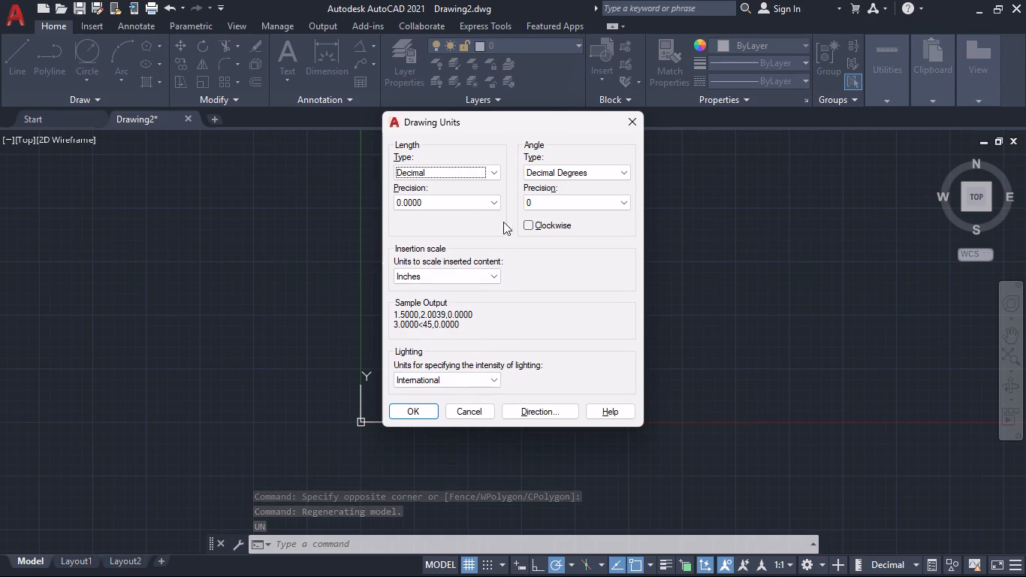
click(480, 203)
click(440, 232)
click(439, 202)
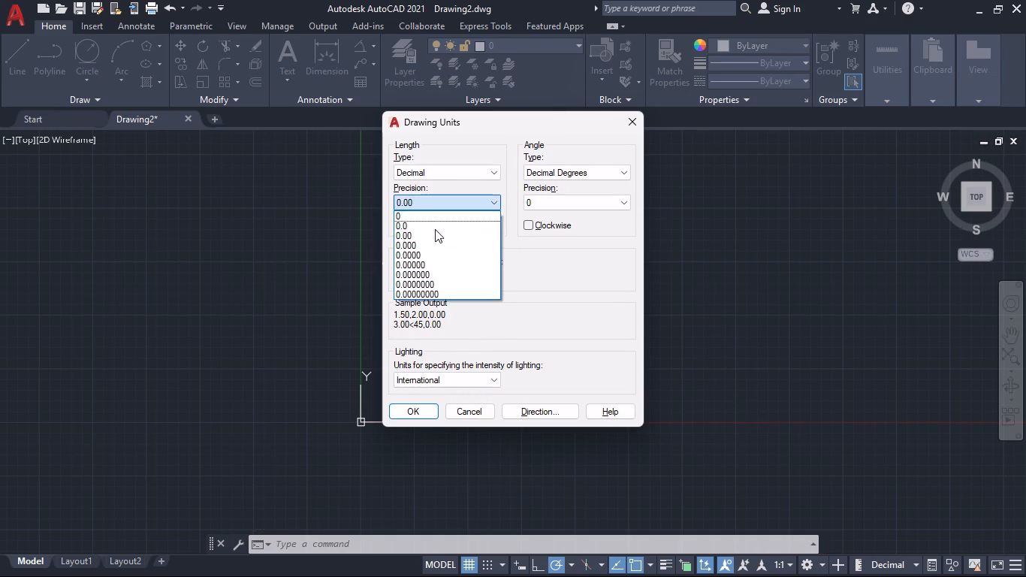
click(433, 239)
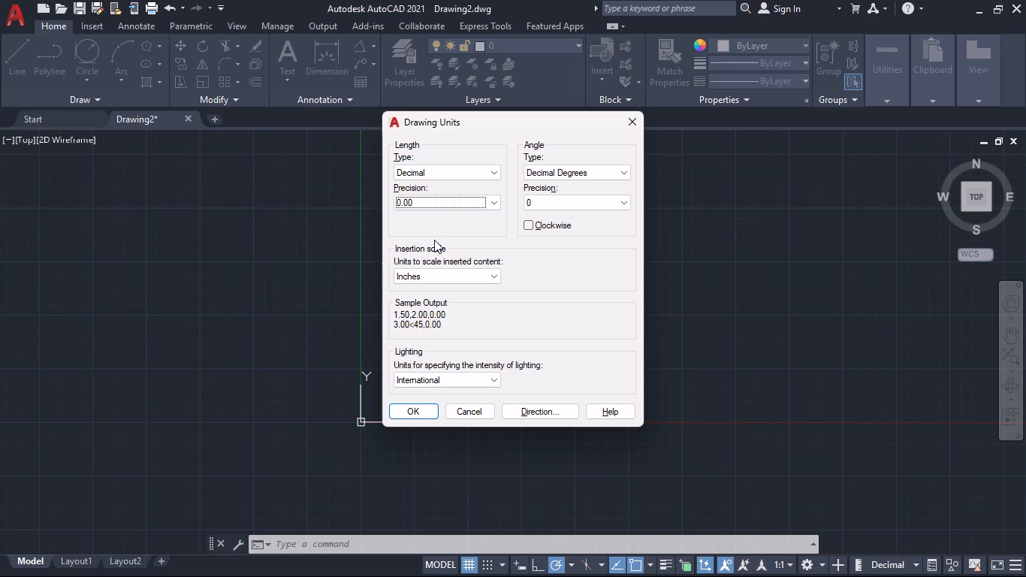
click(505, 285)
click(499, 278)
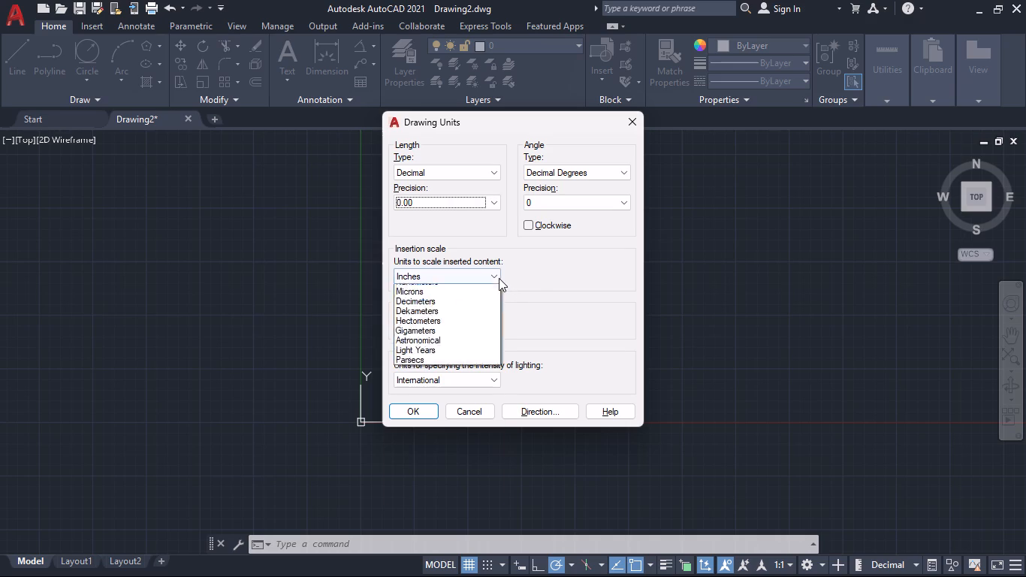
click(454, 338)
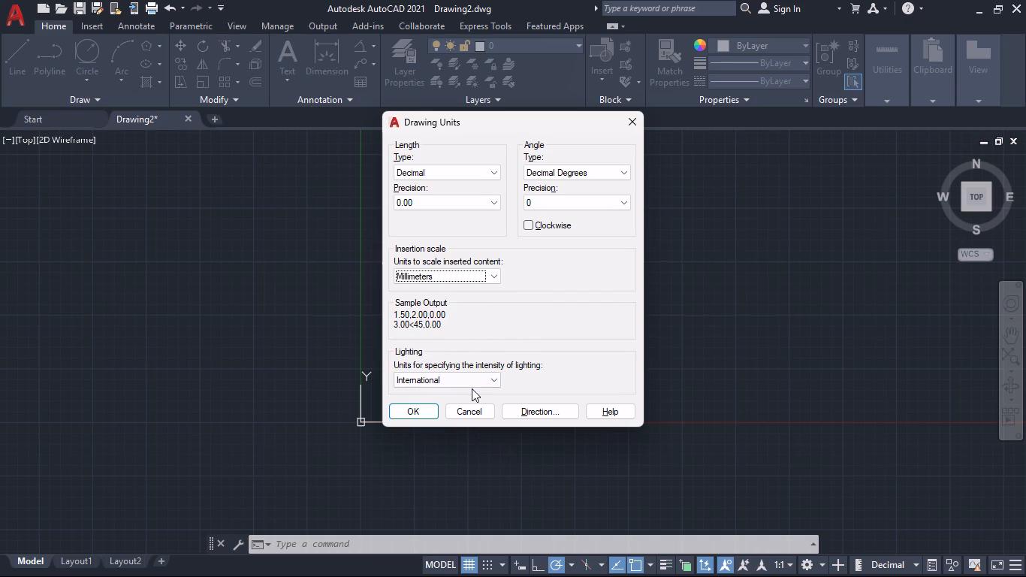
click(427, 409)
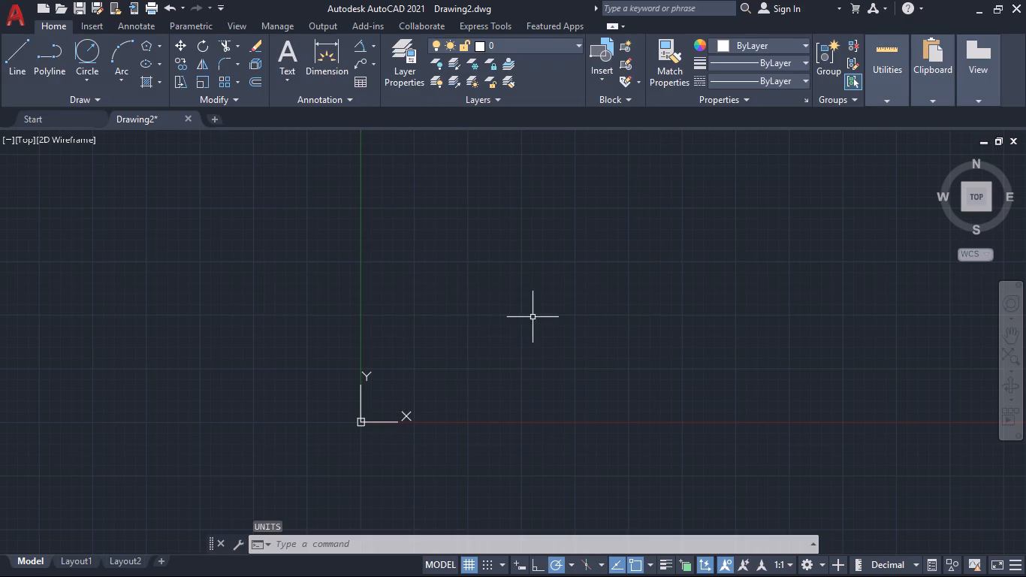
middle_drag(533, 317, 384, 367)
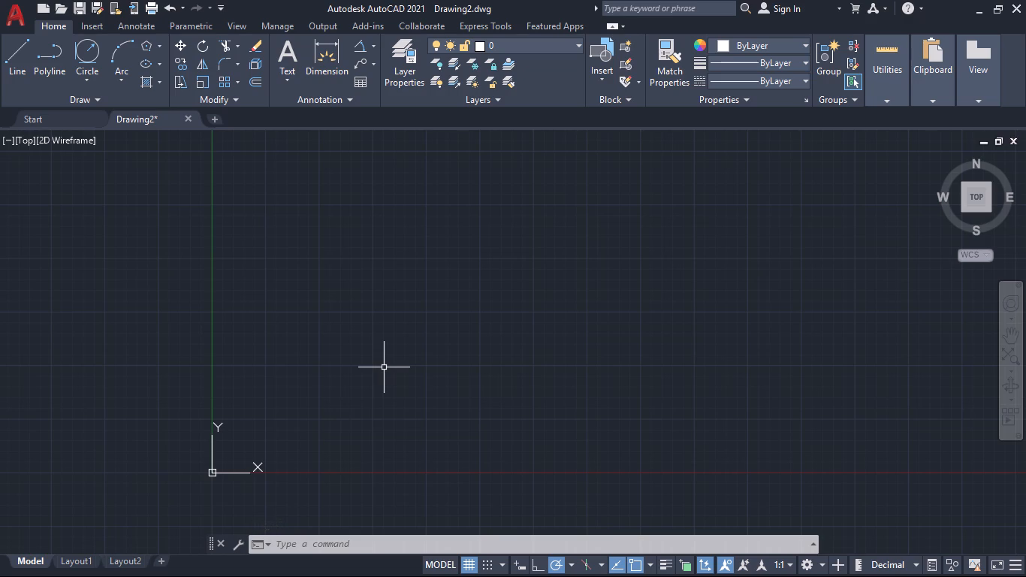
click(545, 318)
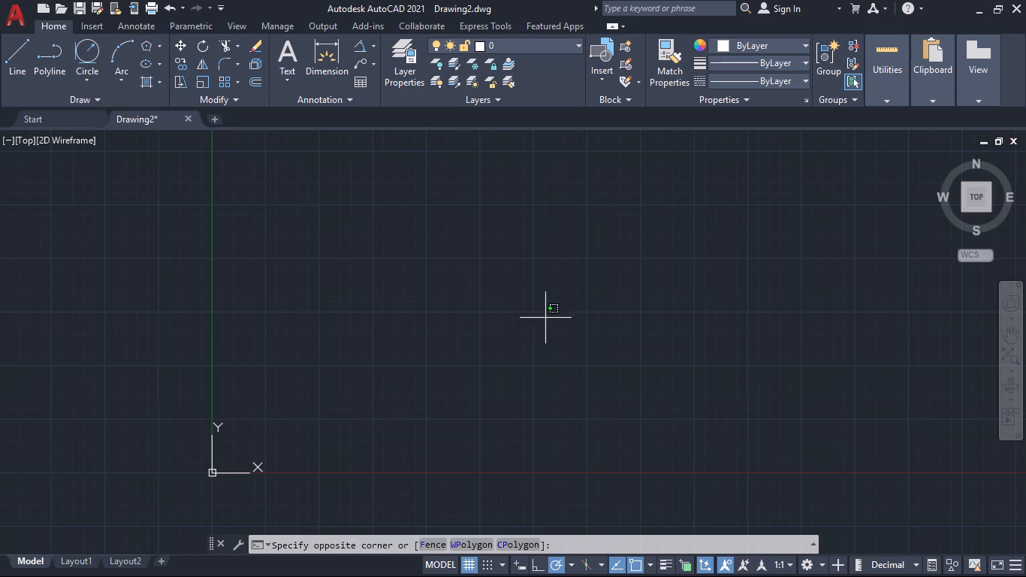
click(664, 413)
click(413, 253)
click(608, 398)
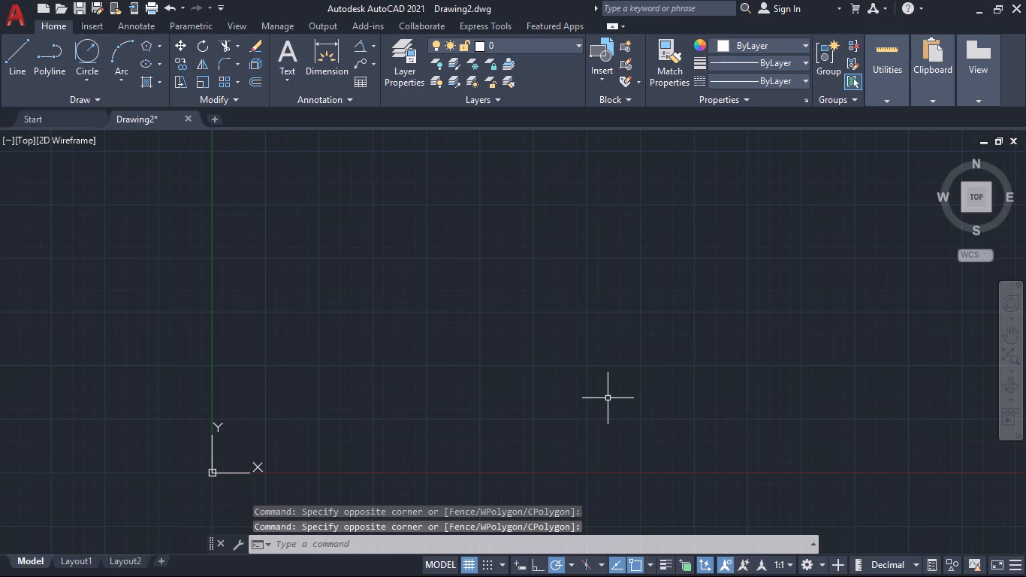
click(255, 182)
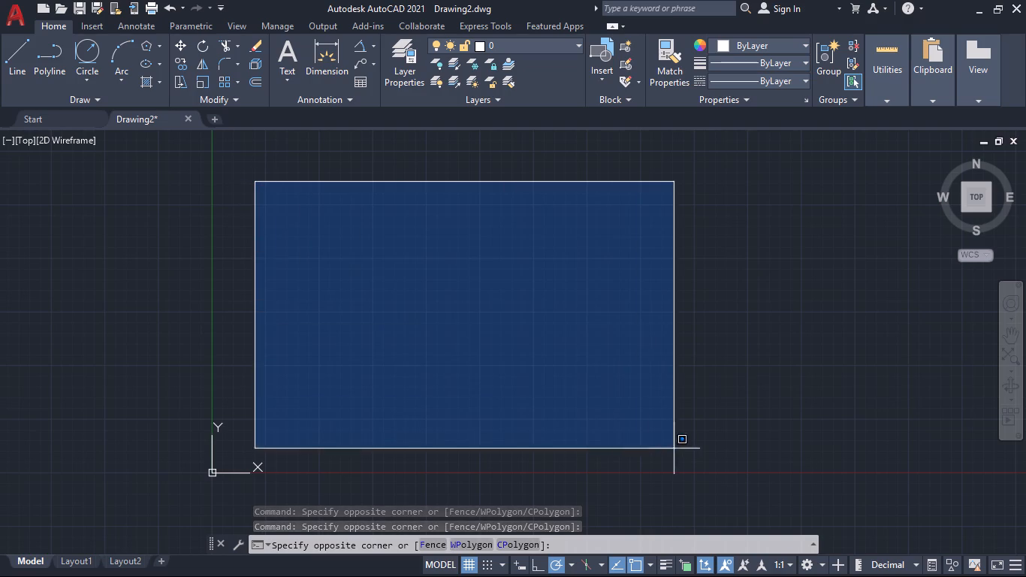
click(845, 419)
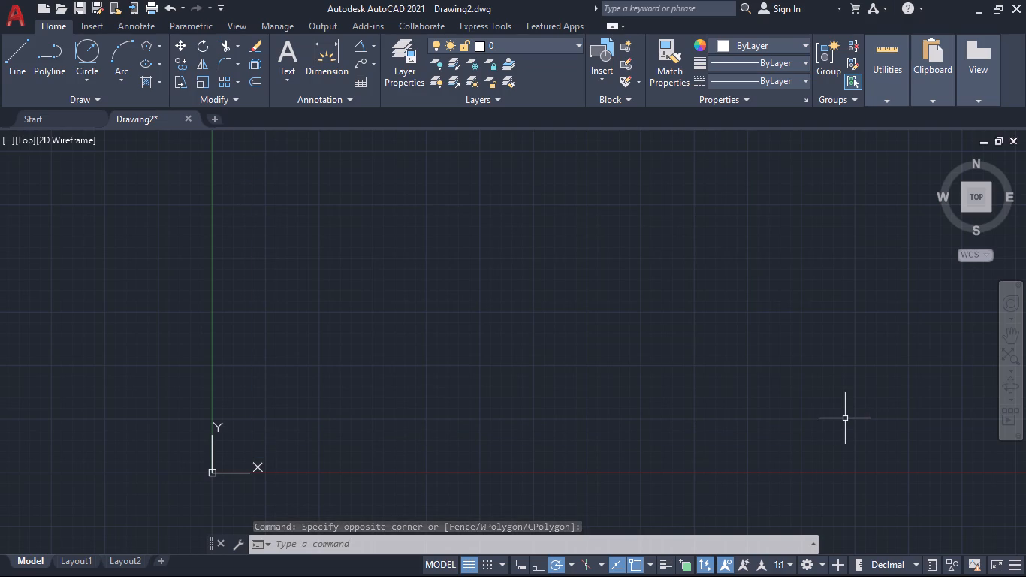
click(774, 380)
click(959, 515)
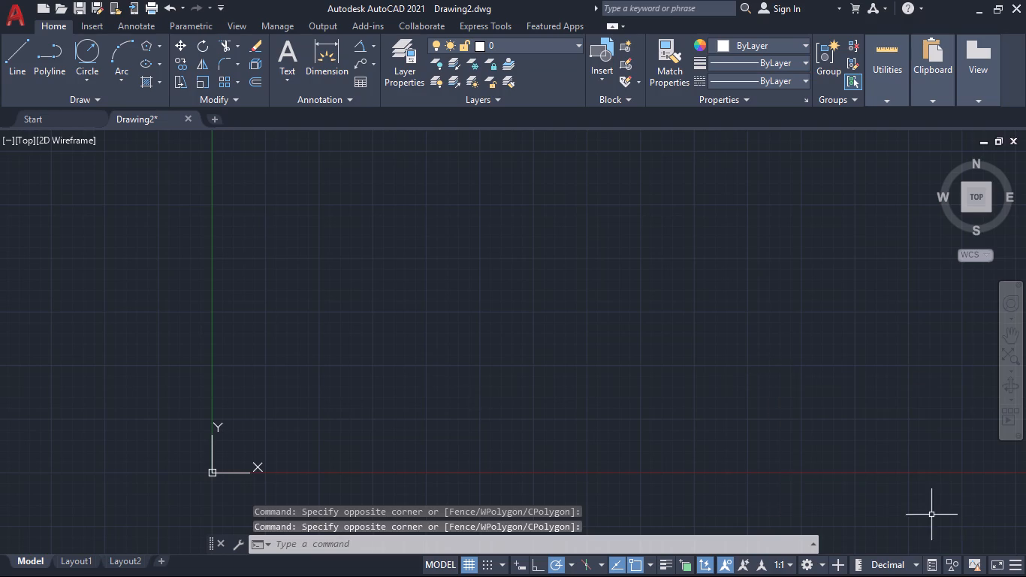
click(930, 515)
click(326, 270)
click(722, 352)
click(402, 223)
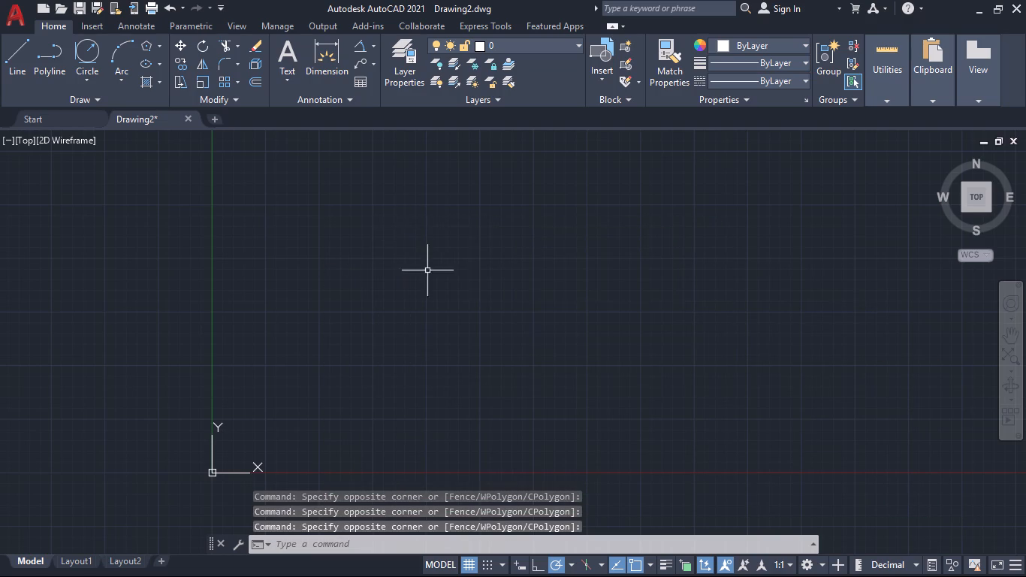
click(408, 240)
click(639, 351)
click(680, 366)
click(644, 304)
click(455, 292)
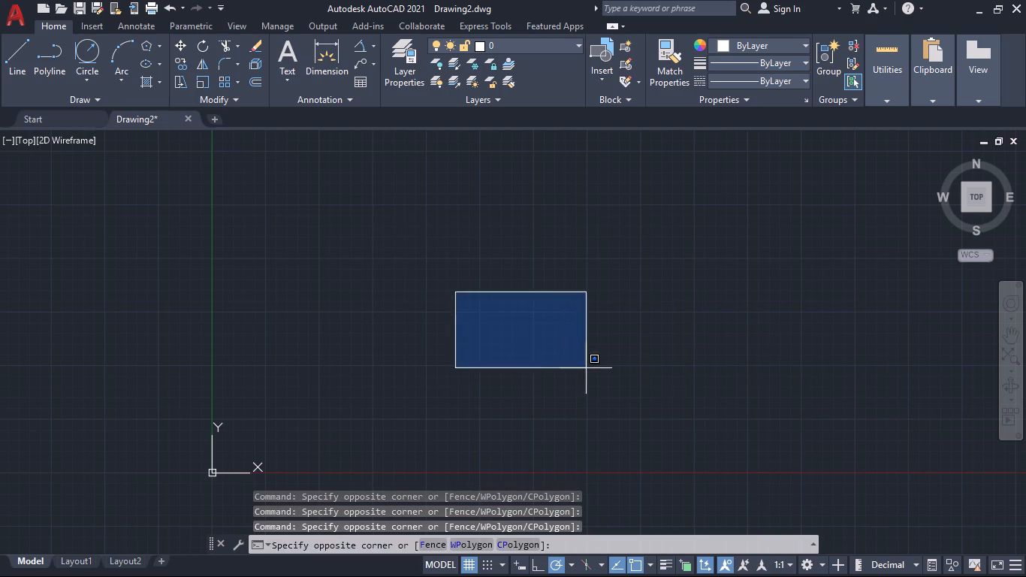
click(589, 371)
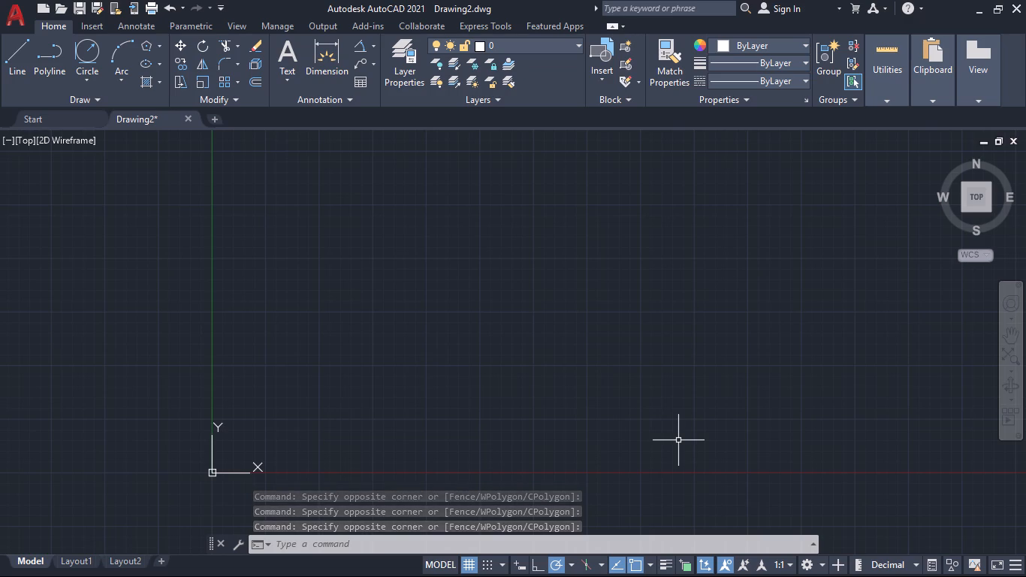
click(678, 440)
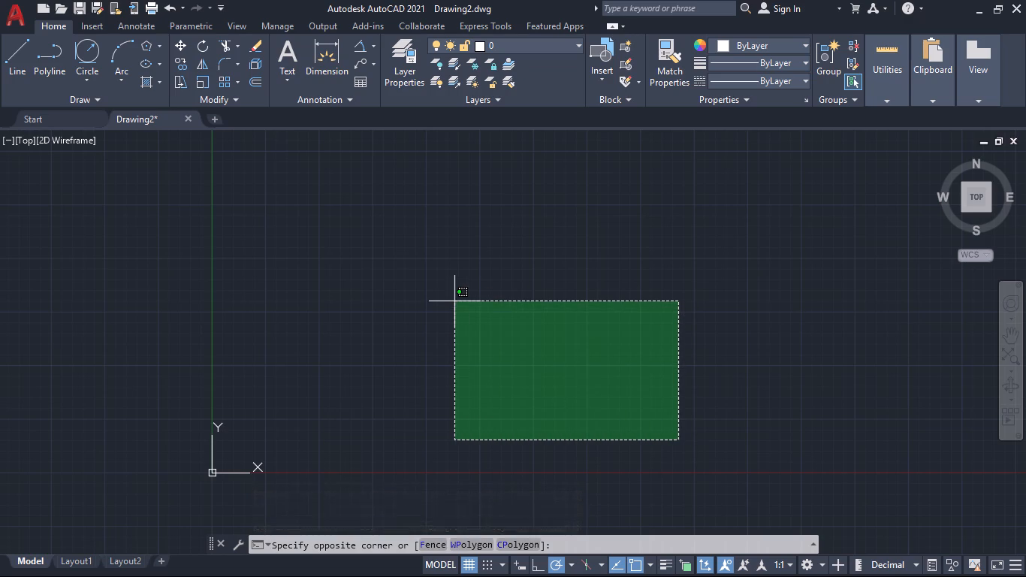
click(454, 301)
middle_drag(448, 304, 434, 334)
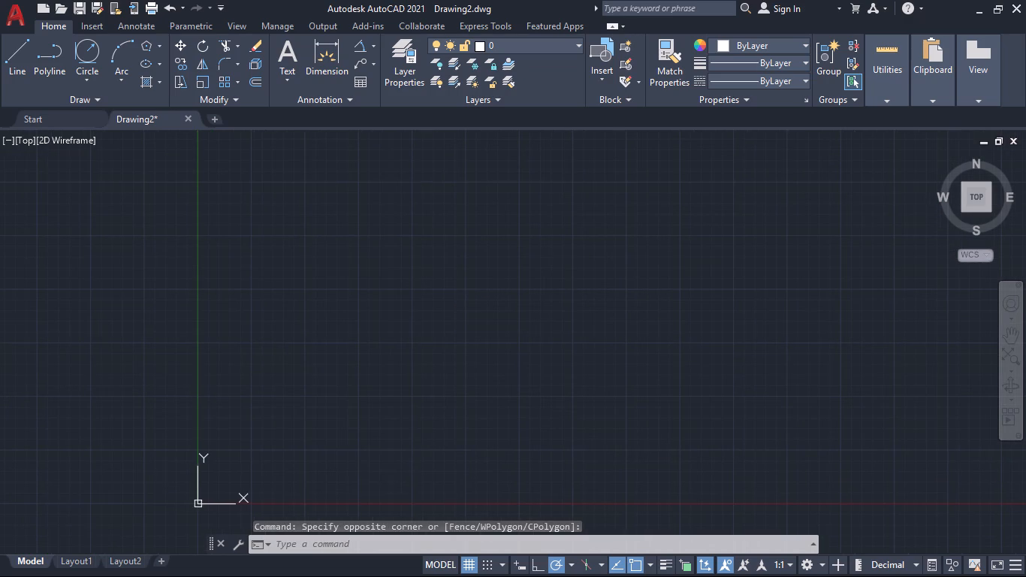
Switch from the AutoCAD drawing to another open application window.
key(alt+Tab)
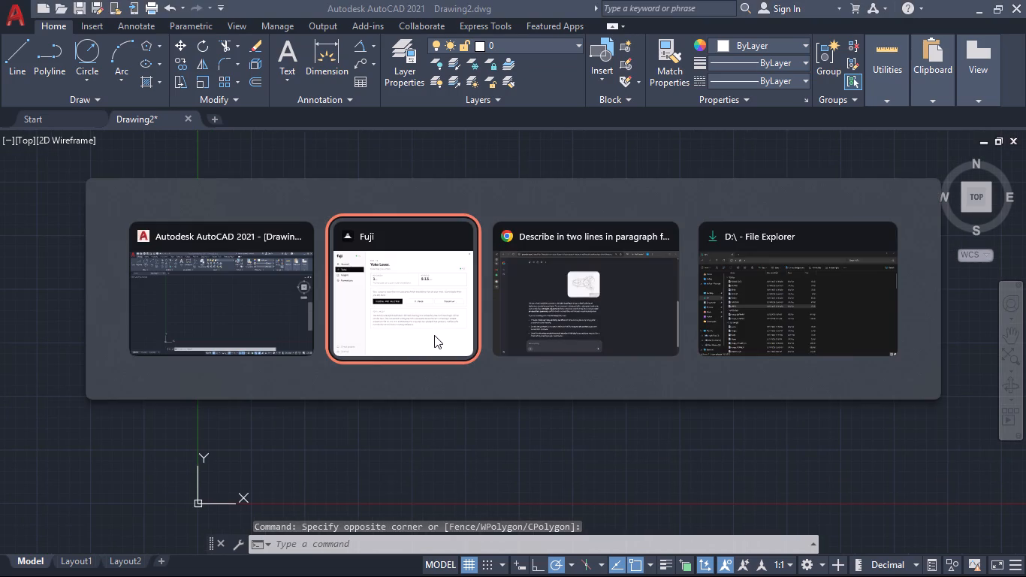
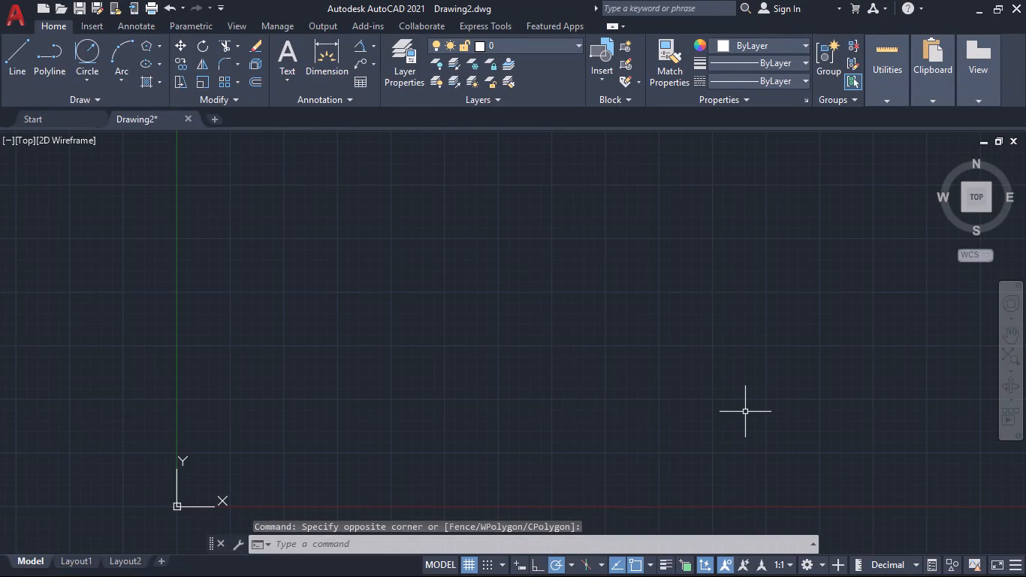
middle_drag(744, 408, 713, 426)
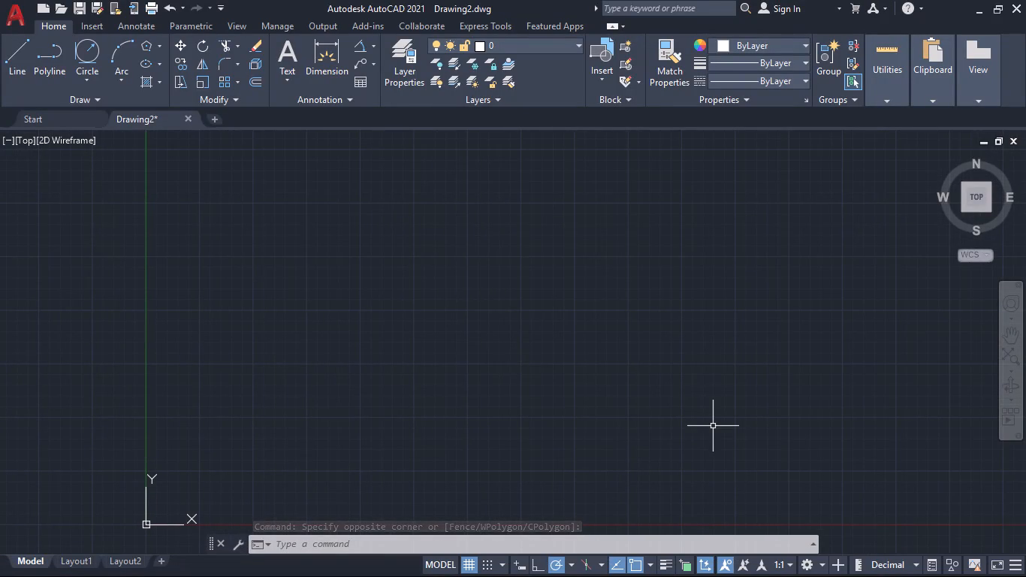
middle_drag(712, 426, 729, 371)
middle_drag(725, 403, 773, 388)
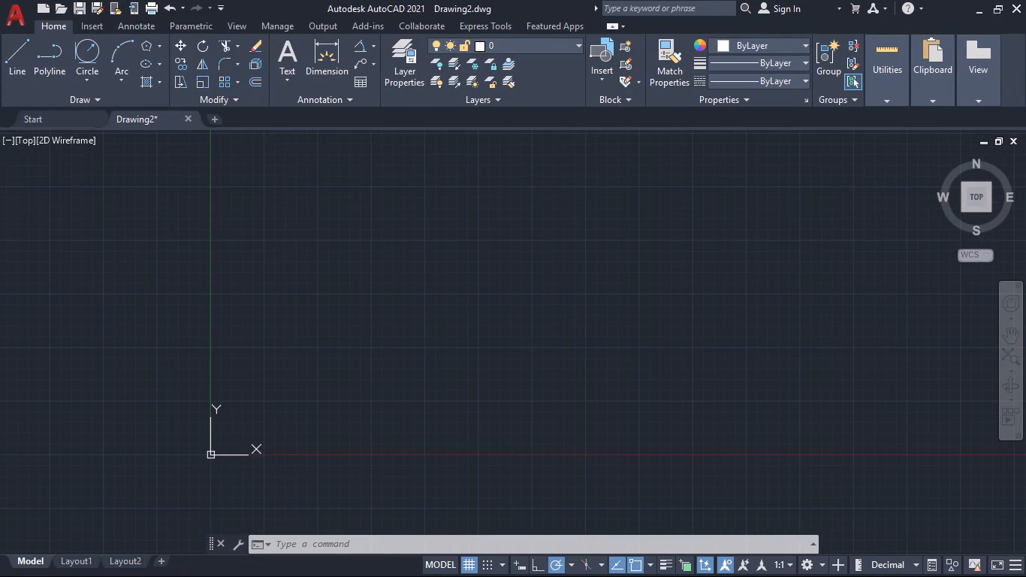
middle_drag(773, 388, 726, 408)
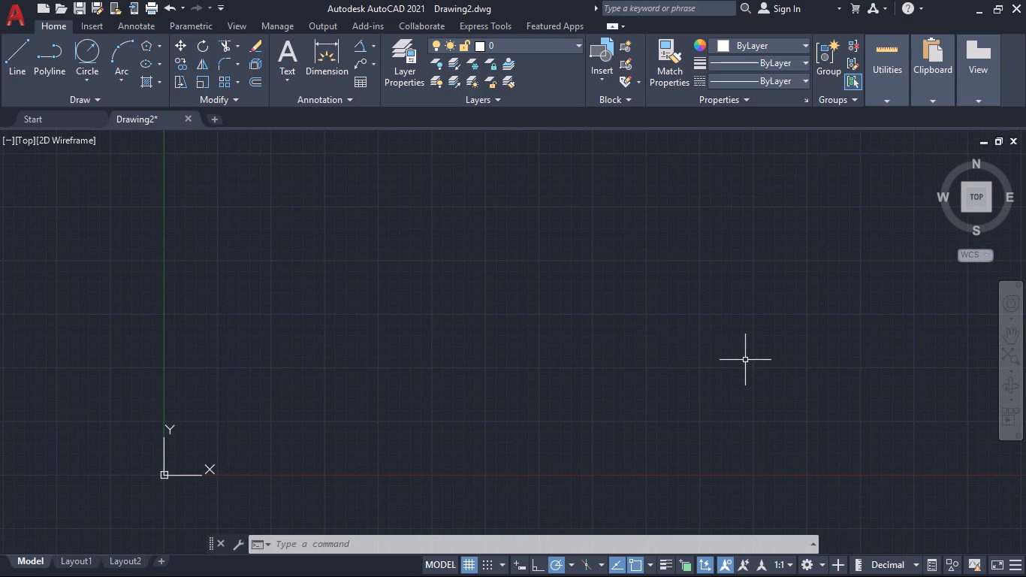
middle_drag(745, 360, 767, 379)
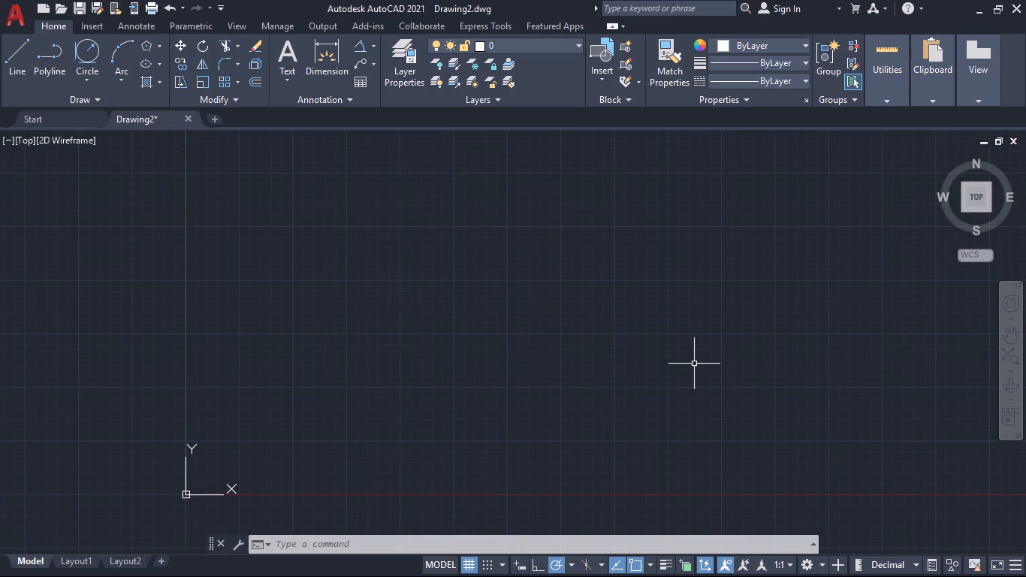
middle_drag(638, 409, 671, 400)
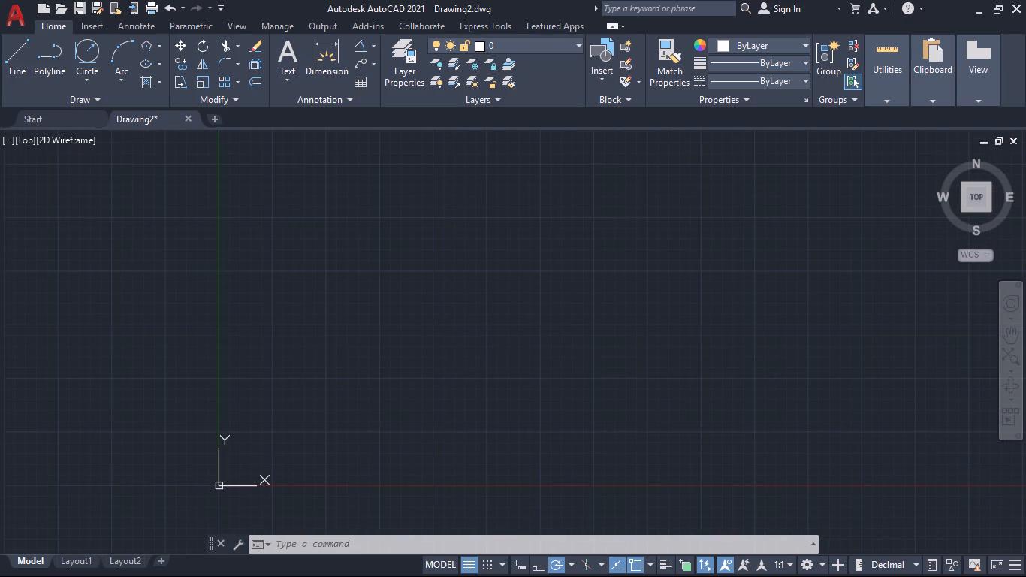
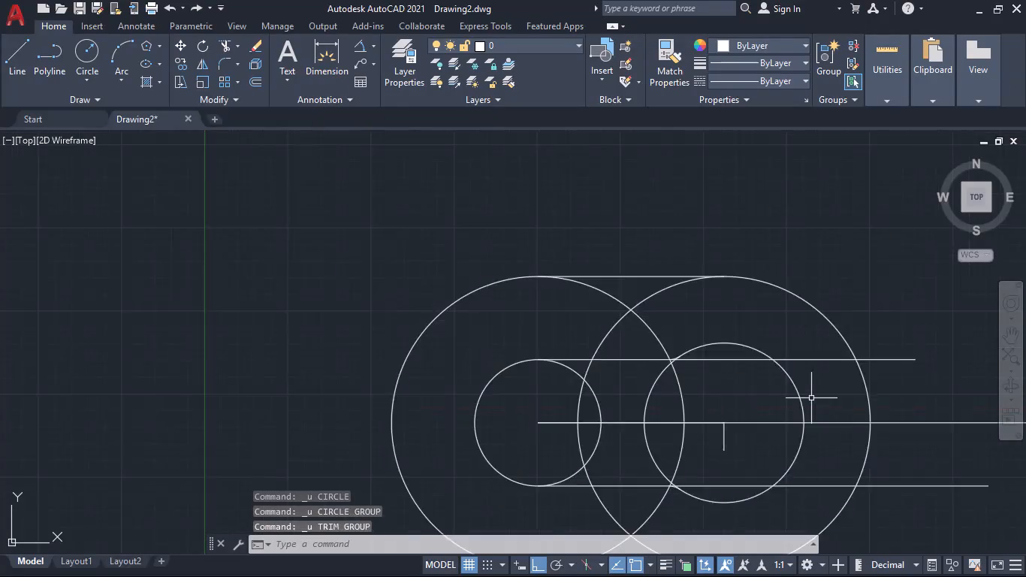
Undo all previous drawing operations back to an empty drawing.
key(ctrl+z)
key(ctrl+z)
key(ctrl+z)
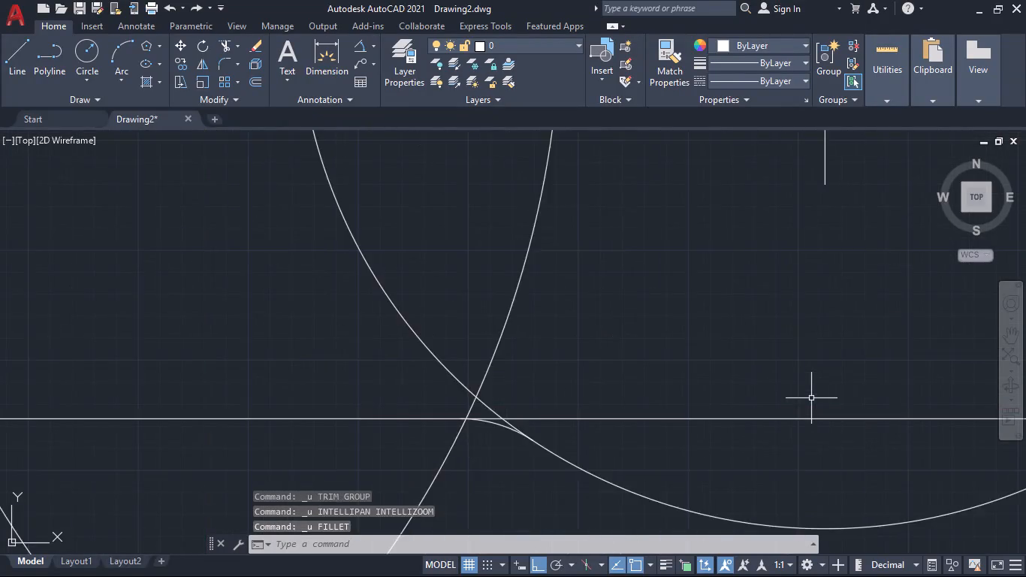
key(ctrl+z)
key(ctrl+z)
key(ctrl+z)
key(ctrl+z)
key(ctrl+z)
key(ctrl+z)
key(ctrl+z)
key(ctrl+z)
key(ctrl+z)
key(ctrl+z)
key(ctrl+z)
key(ctrl+z)
key(ctrl+z)
key(ctrl+z)
key(ctrl+z)
key(ctrl+z)
key(ctrl+z)
key(ctrl+z)
key(ctrl+z)
key(ctrl+z)
key(ctrl+z)
key(ctrl+z)
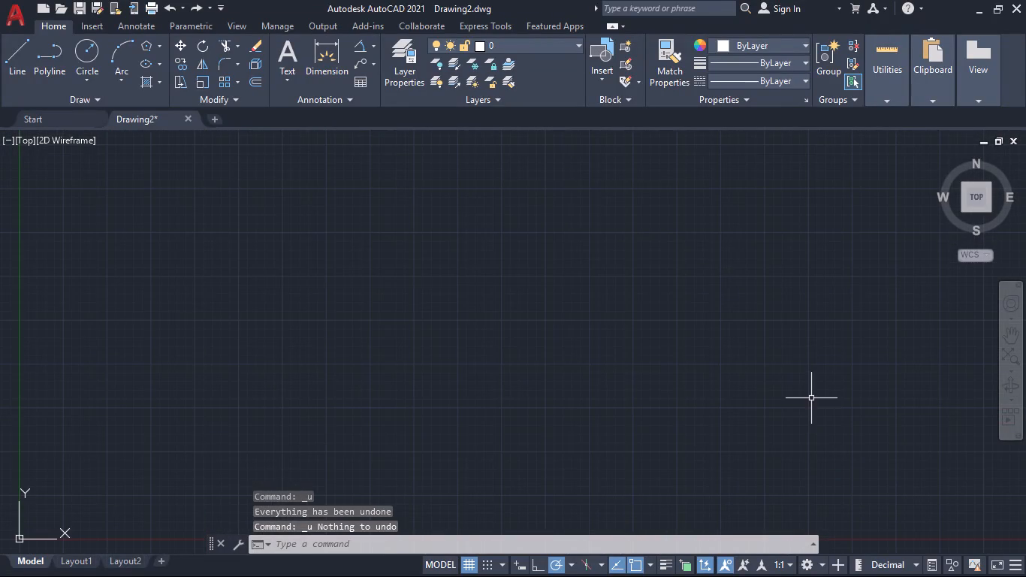
Configure the drawing units to one decimal place (0.0) of length precision and millimetres as insertion scale.
scroll(723, 383, down, 5)
middle_drag(726, 383, 399, 455)
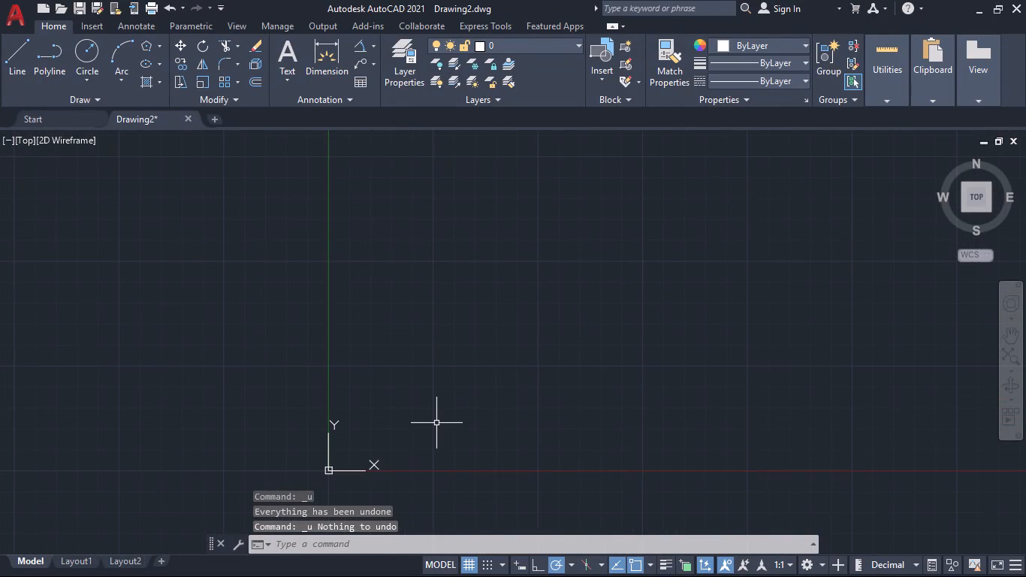
text(un)
key(space)
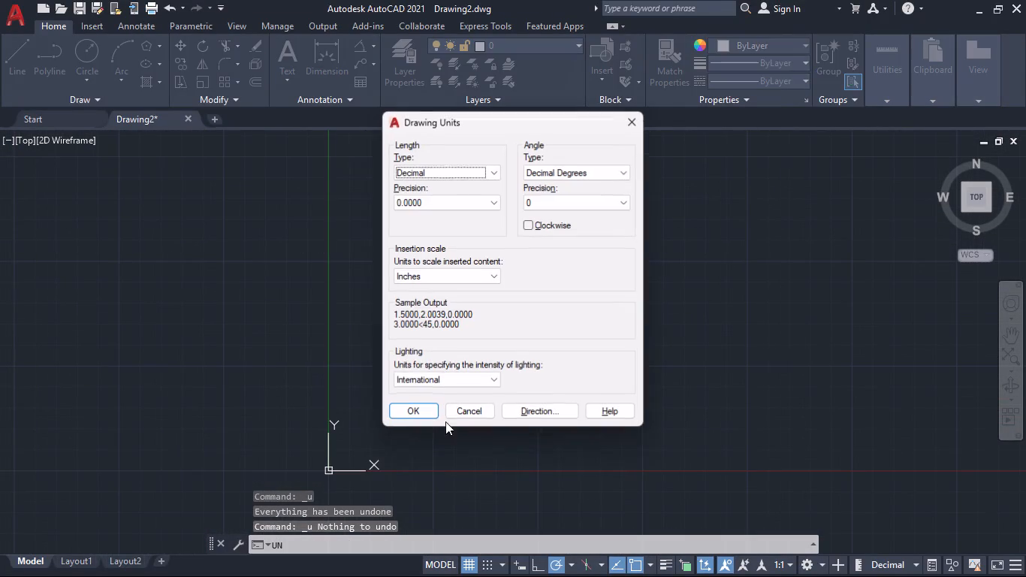
scroll(454, 424, down, 1)
middle_drag(454, 421, 433, 370)
click(487, 199)
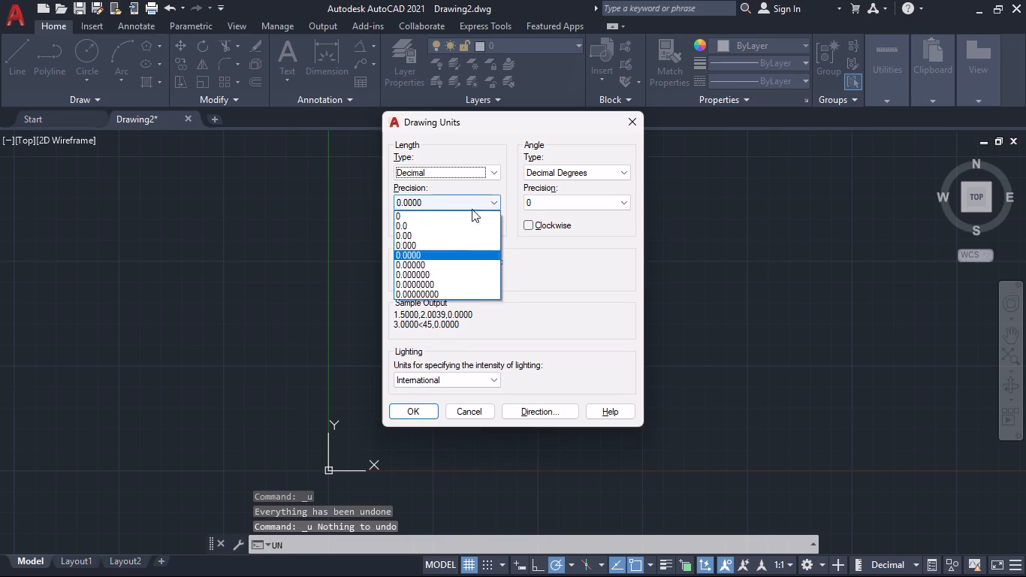
click(447, 224)
click(433, 274)
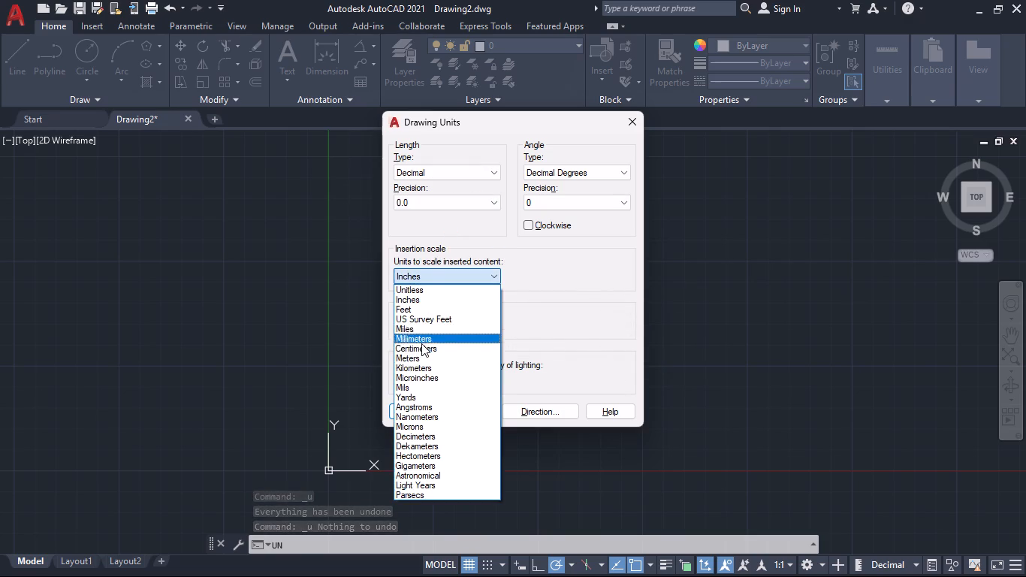
click(422, 340)
click(412, 407)
With Ortho mode on, draw a 108 mm horizontal line running rightward above the X axis.
middle_drag(470, 398, 469, 400)
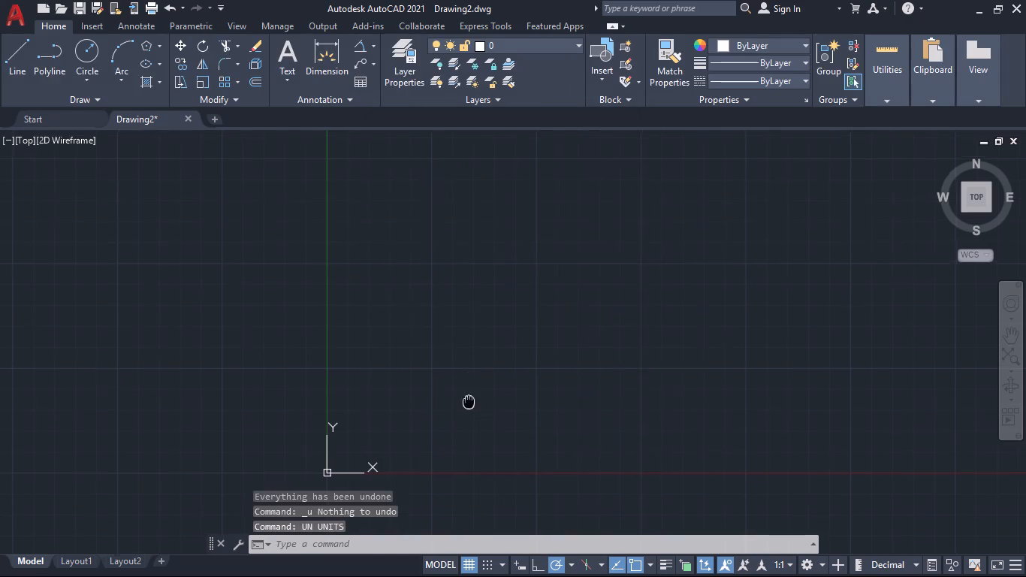
middle_drag(469, 400, 396, 438)
middle_drag(482, 477, 416, 355)
click(20, 57)
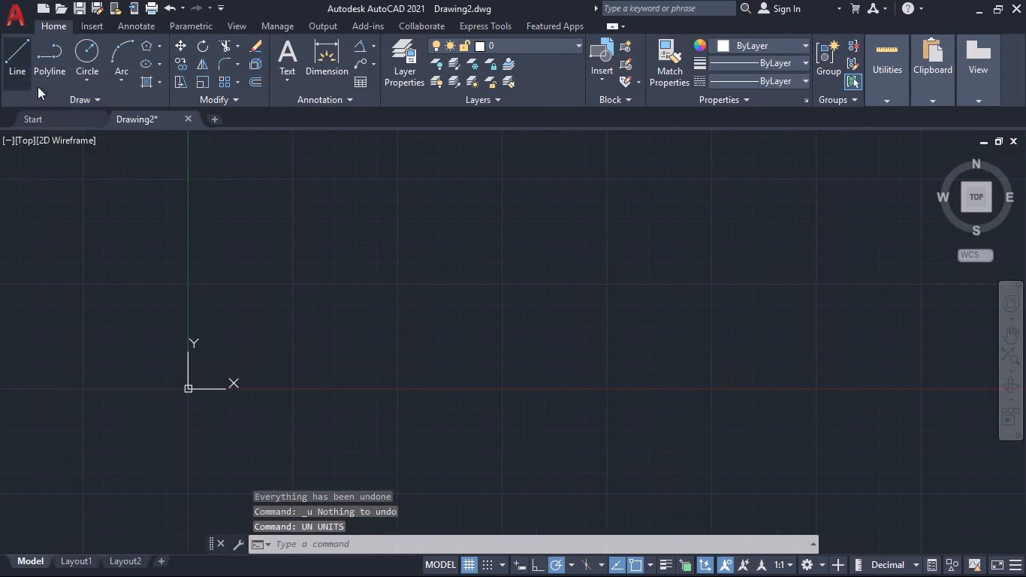
click(535, 560)
click(406, 310)
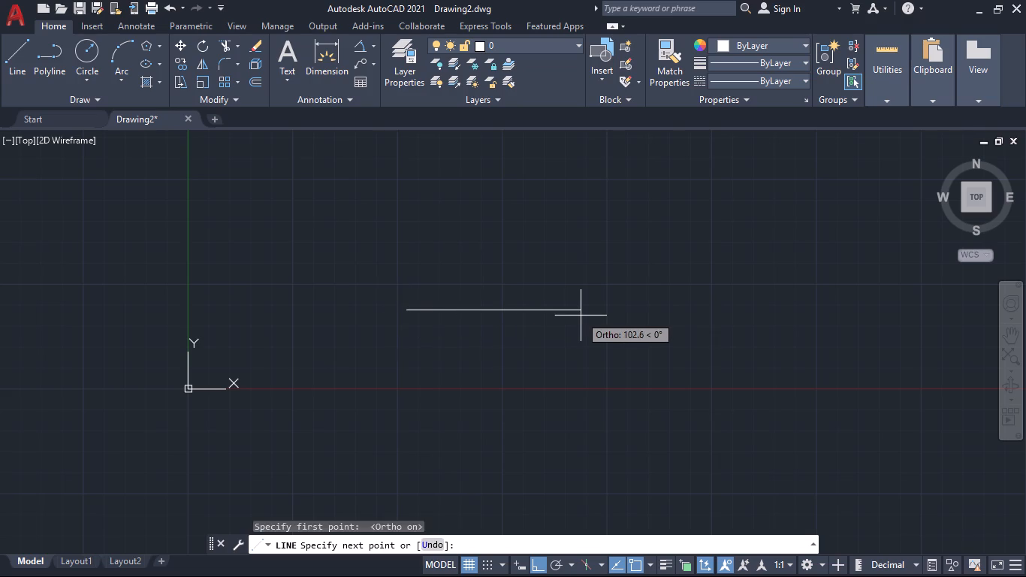
text(108)
key(Return)
key(space)
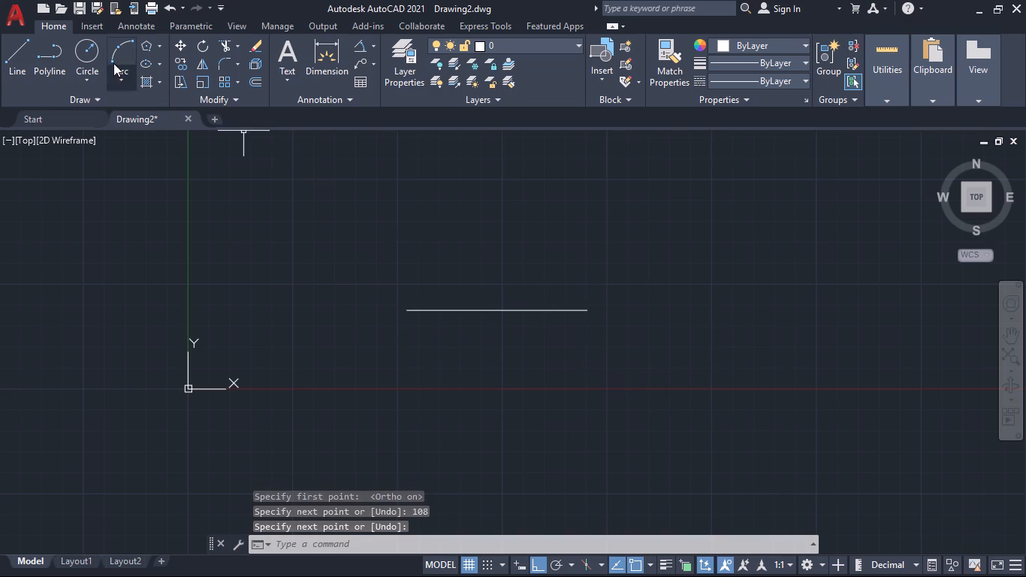
Draw two concentric circles of radius 22 mm and 9.5 mm centred on the left end of the 108 mm line.
click(92, 51)
click(406, 312)
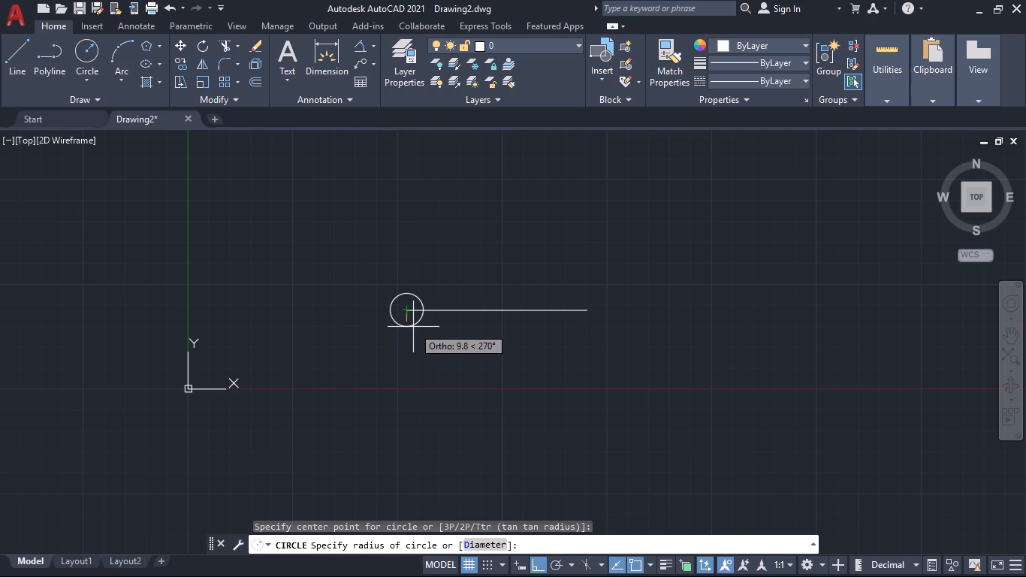
text(22)
key(Return)
key(Return)
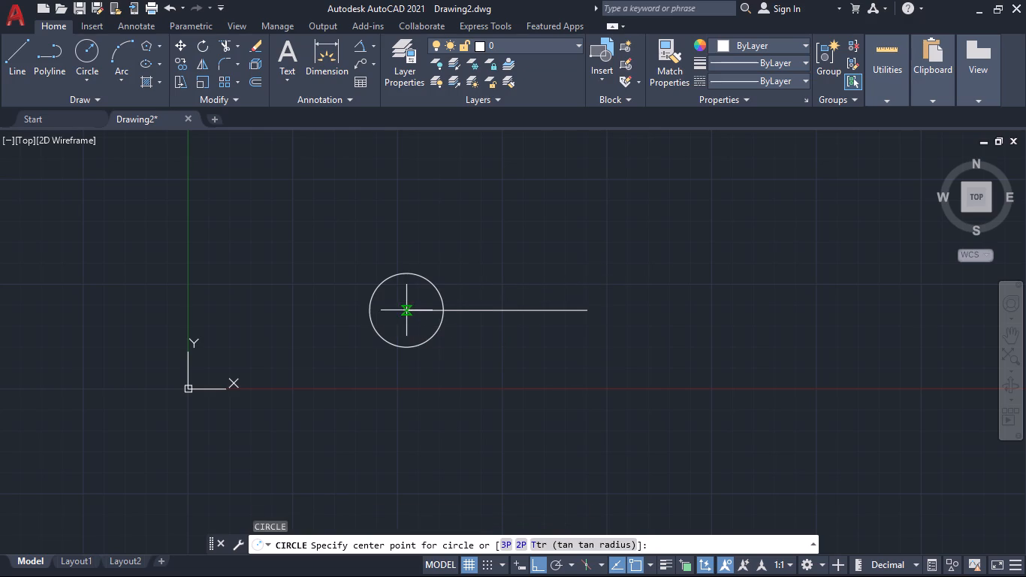
click(409, 311)
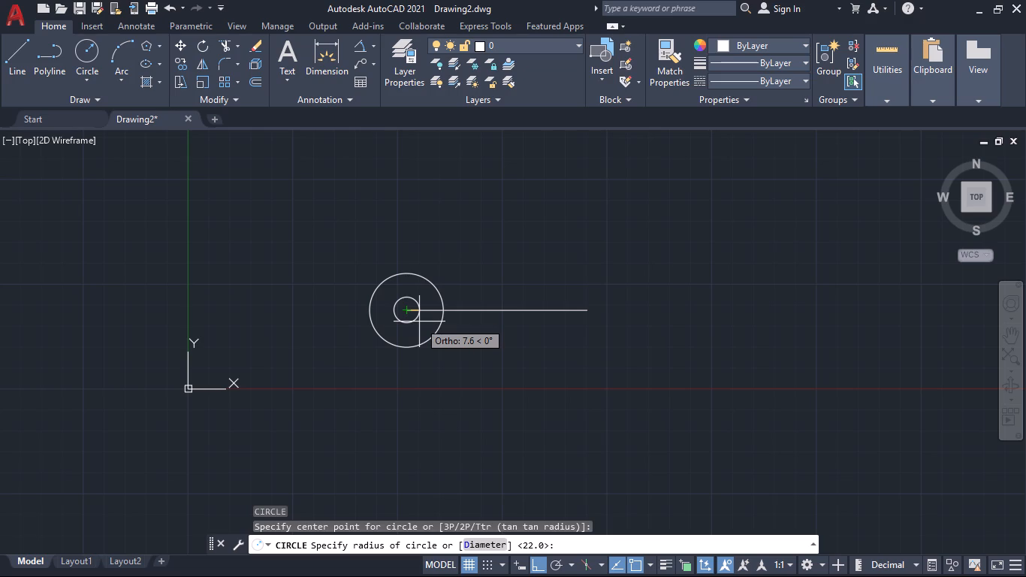
text(9.5)
key(Return)
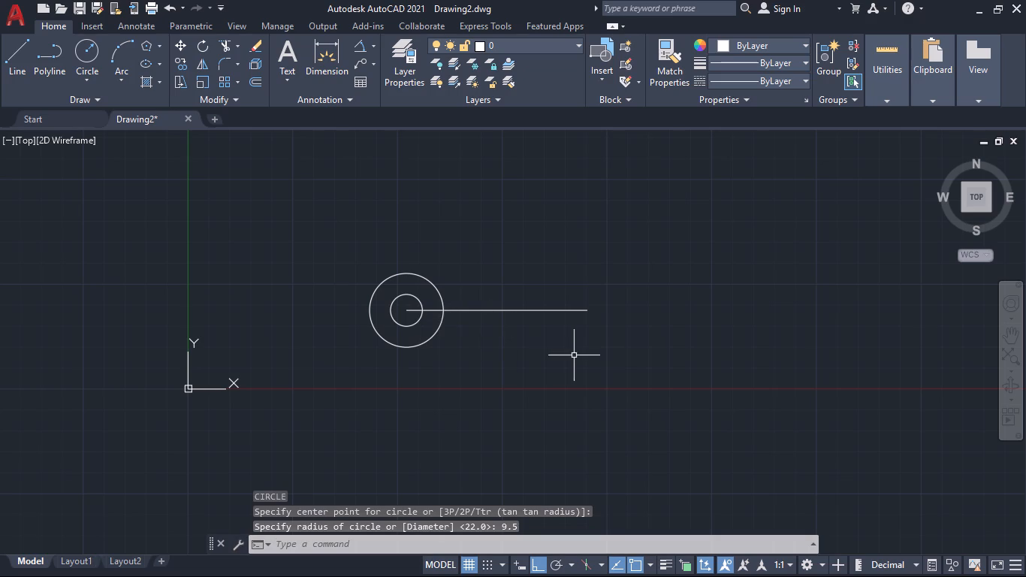
Draw a 28 mm horizontal line rightward from the centre of the concentric circles, along the 108 mm line.
middle_drag(573, 355, 593, 394)
click(22, 57)
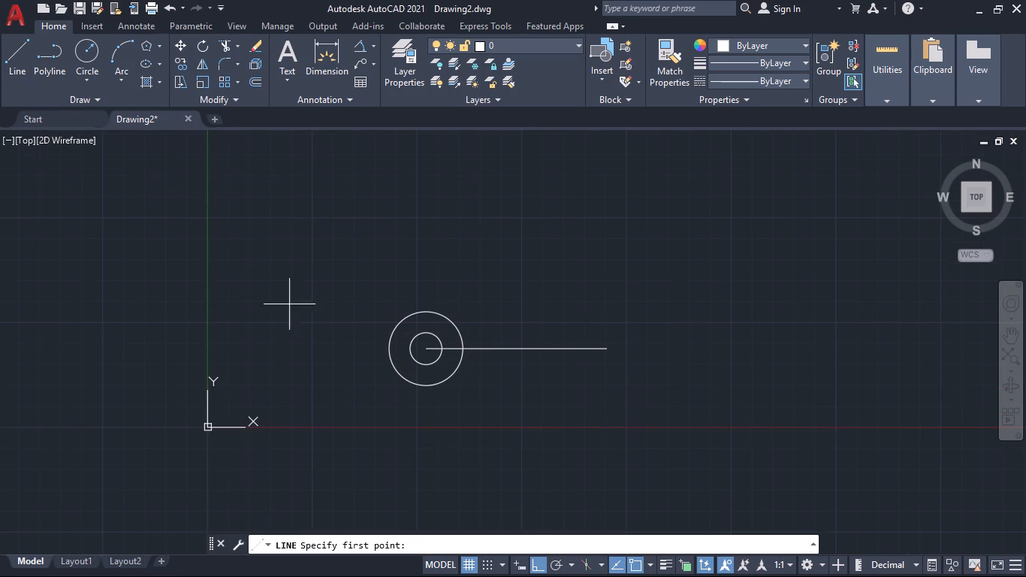
scroll(381, 339, up, 3)
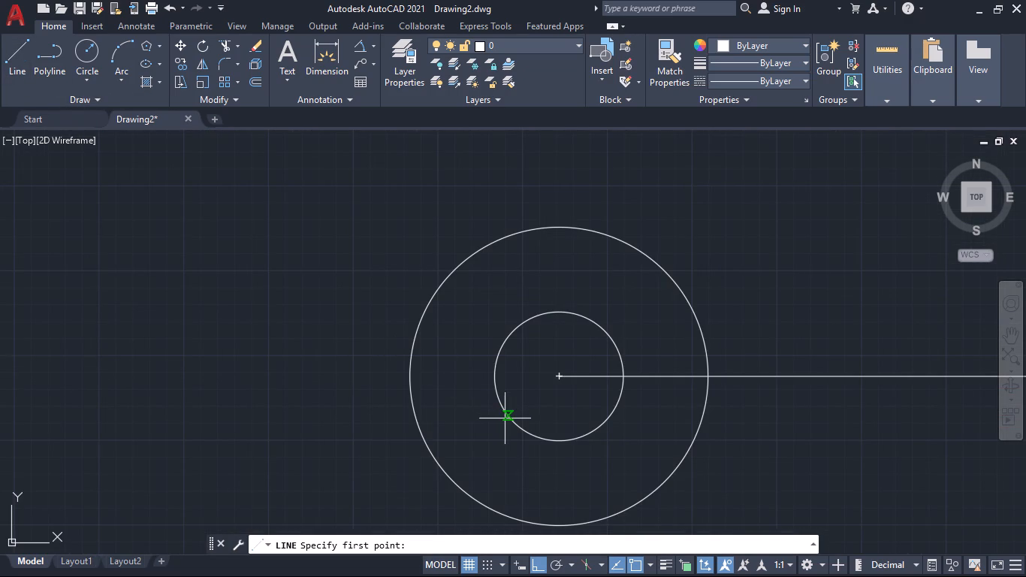
click(558, 367)
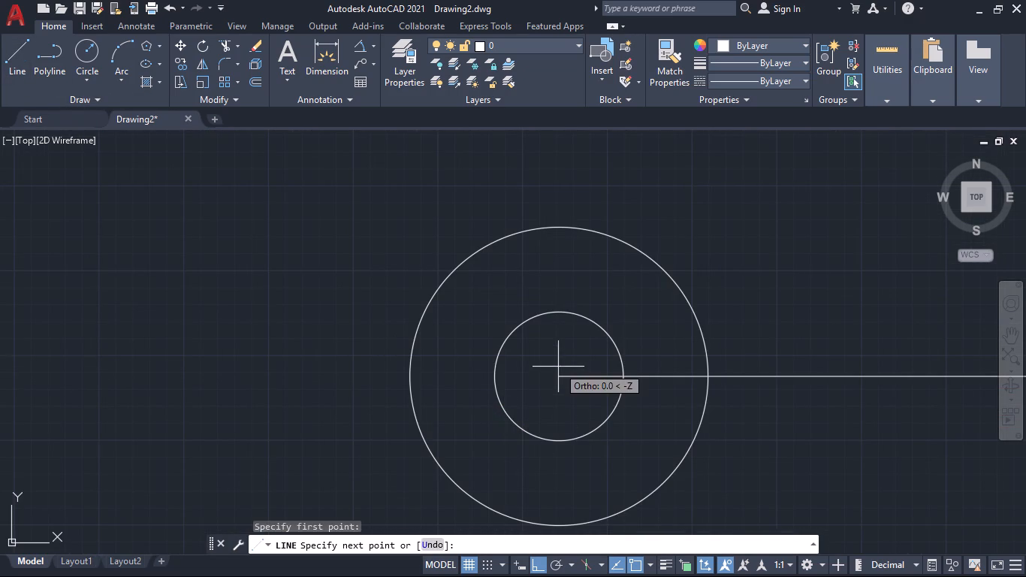
key(ctrl+z)
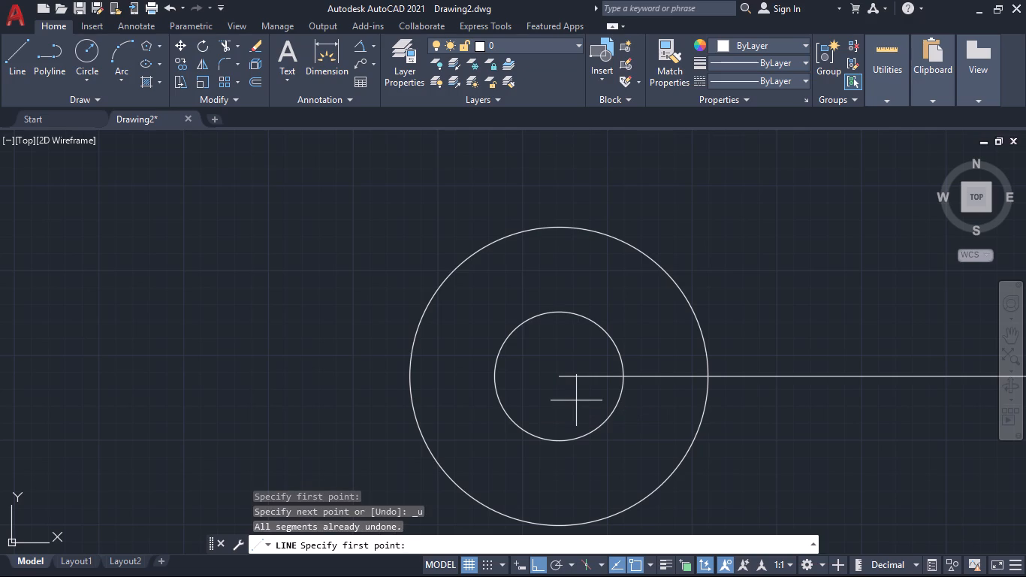
click(562, 376)
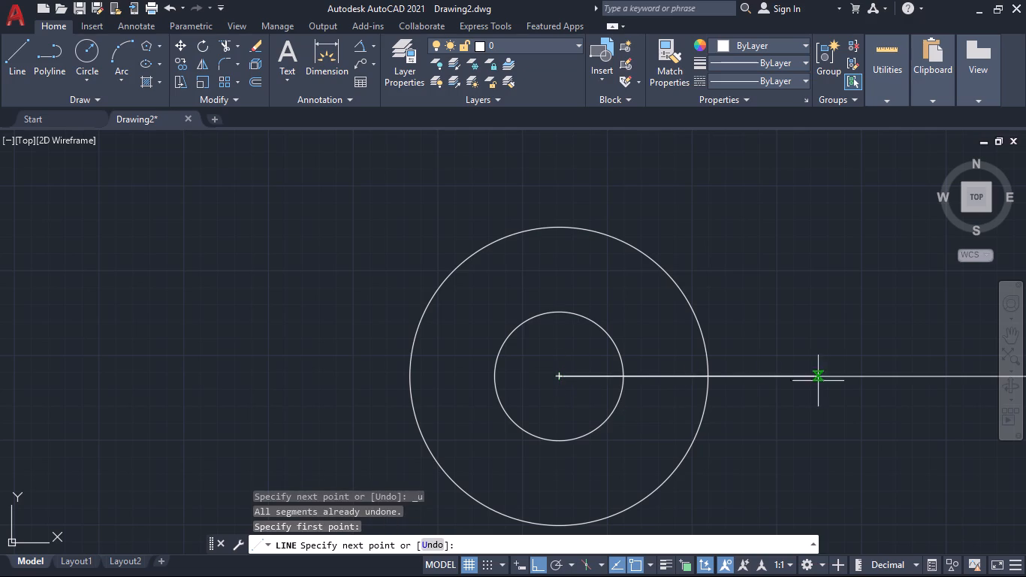
drag(840, 384, 845, 430)
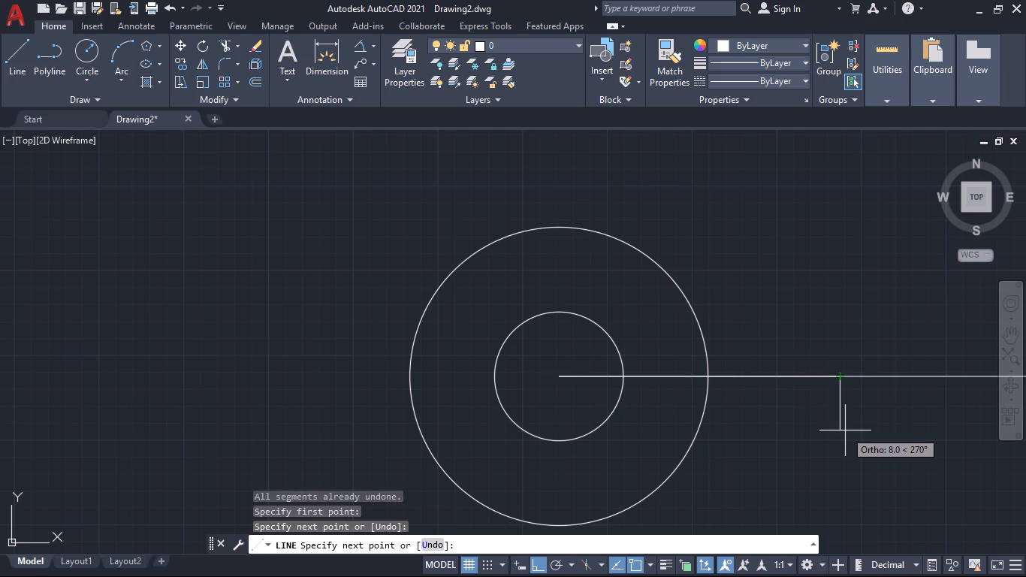
key(ctrl+z)
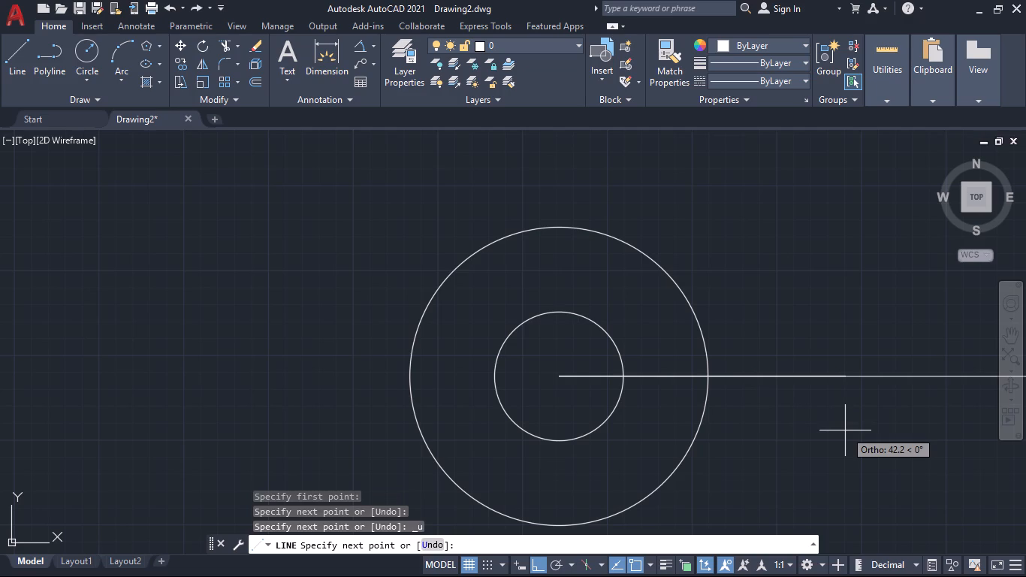
text(28)
key(Return)
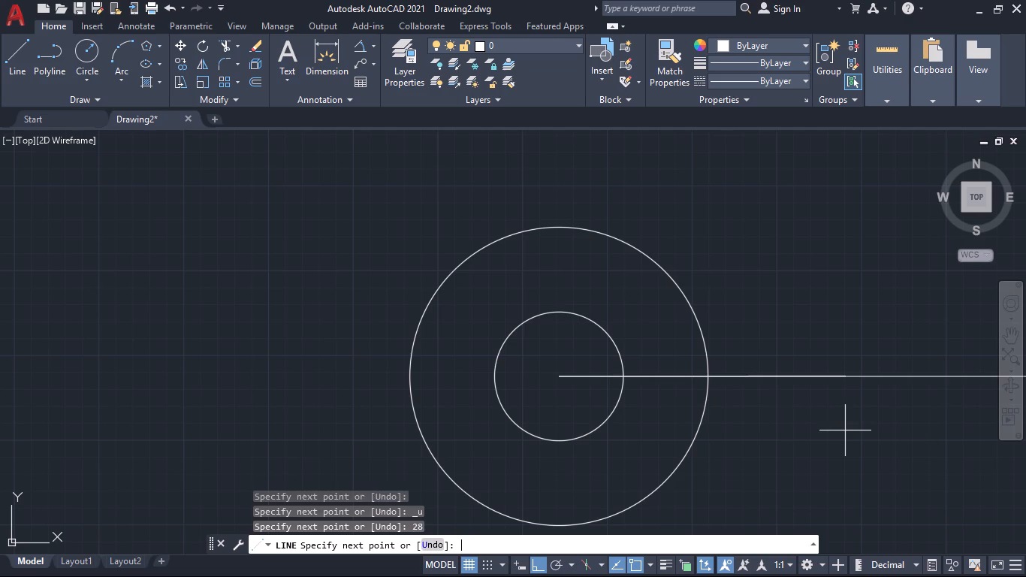
Draw two concentric circles of radius 22 mm and 12 mm centred on the right end of the 28 mm line.
click(87, 50)
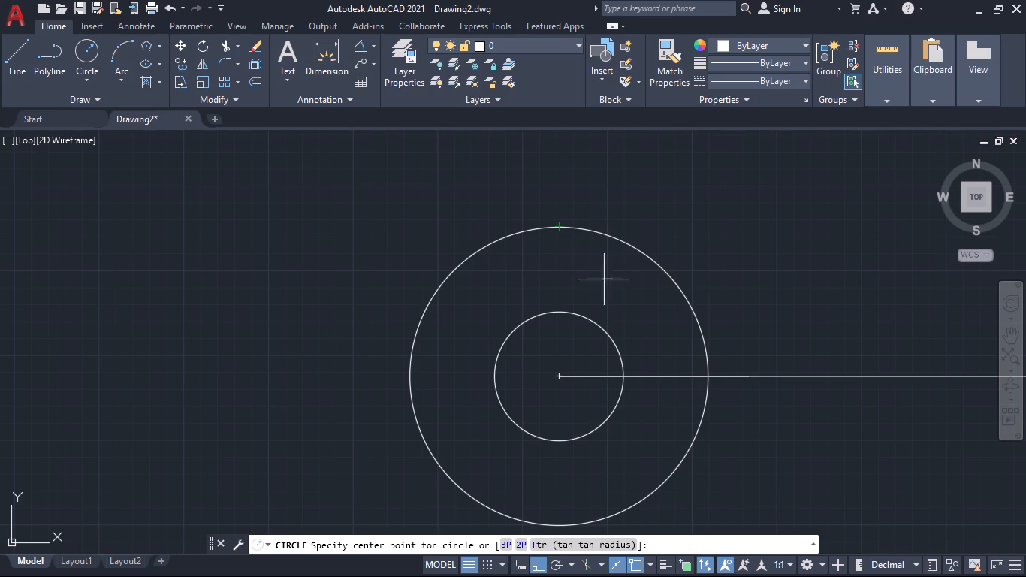
middle_drag(801, 322, 647, 325)
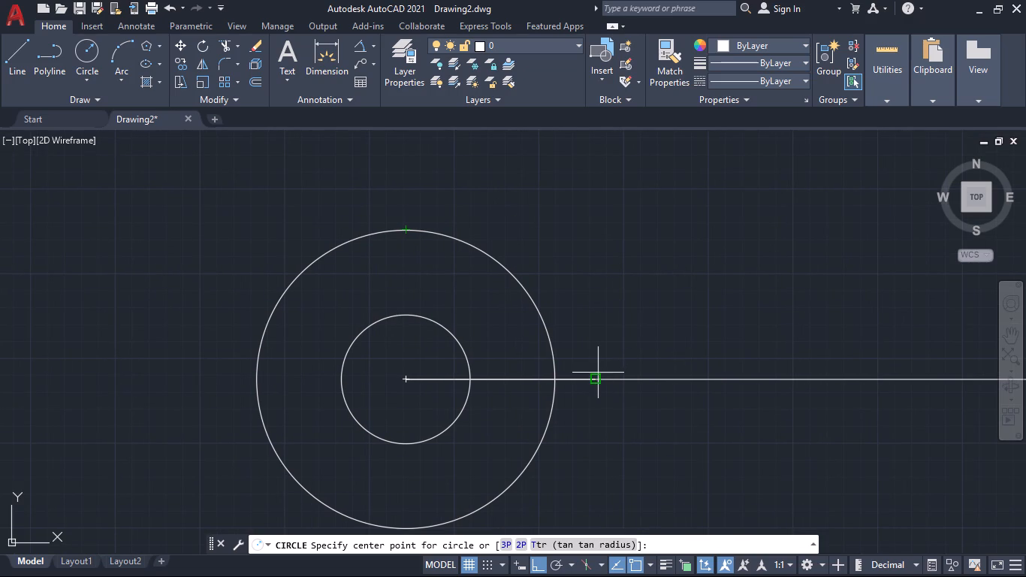
click(596, 377)
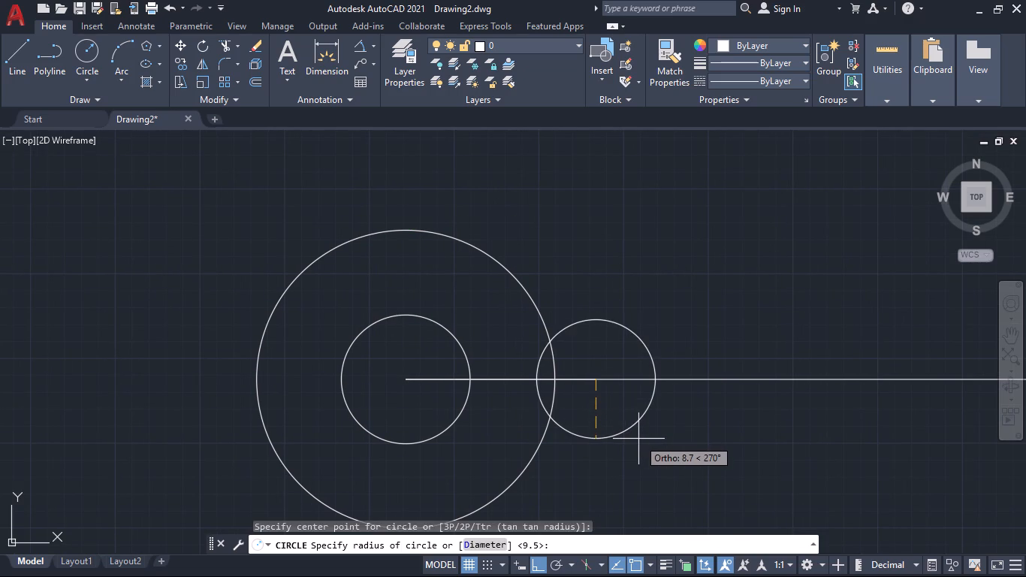
text(22)
key(Return)
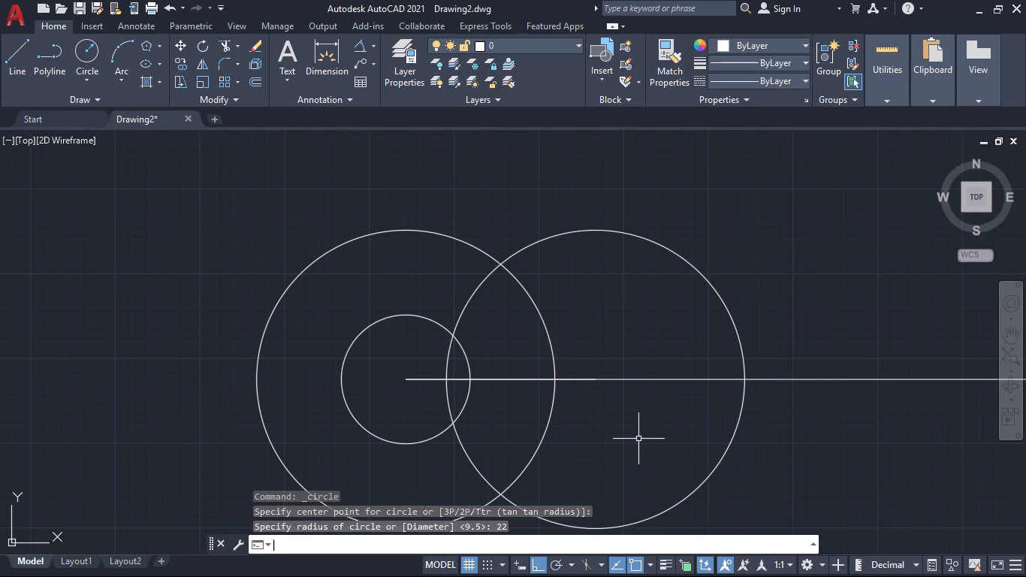
click(80, 46)
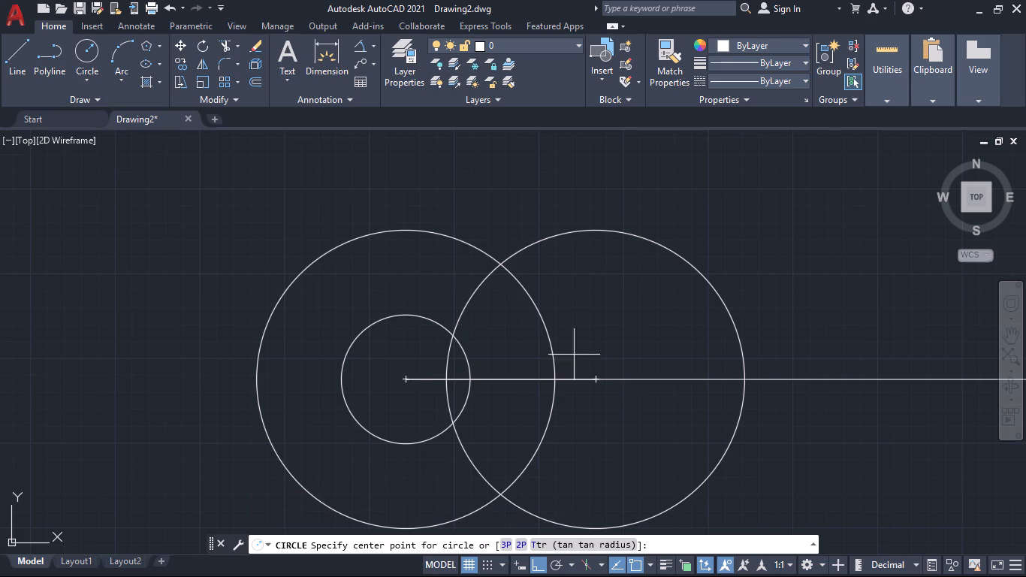
click(596, 379)
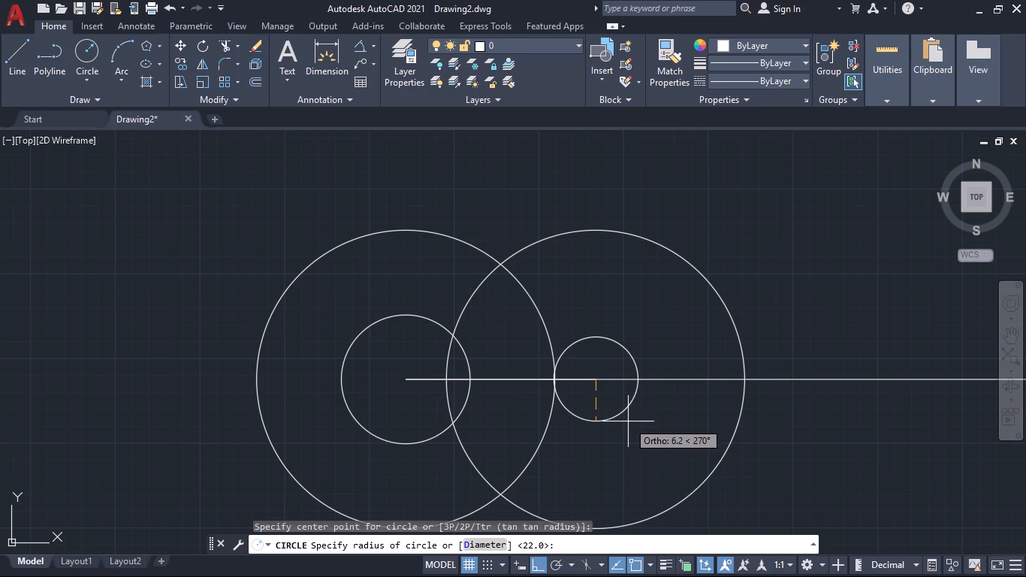
text(12)
key(Return)
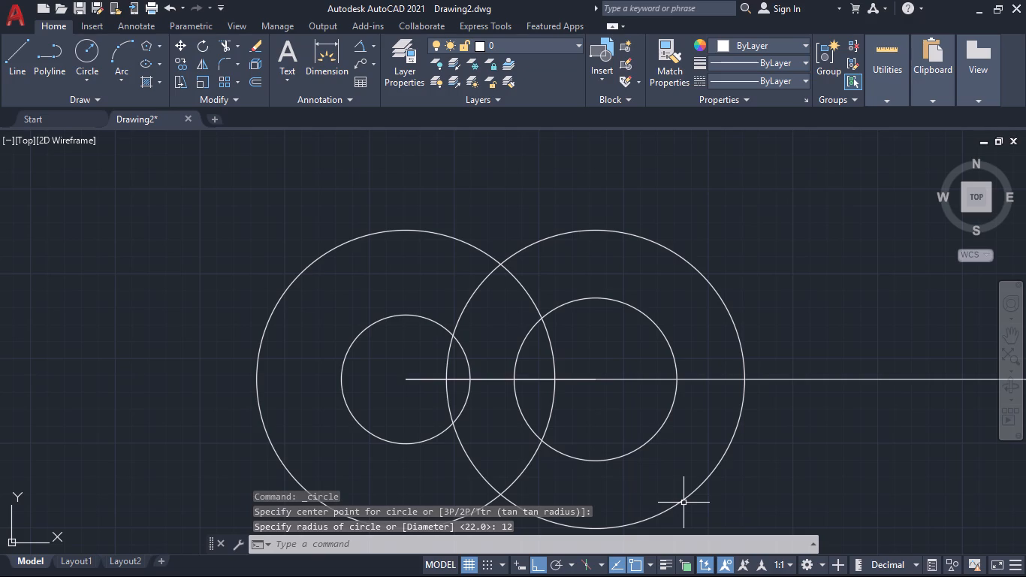
Draw a 14 mm horizontal line rightward from the top of the 9.5 mm radius circle.
middle_drag(756, 495, 823, 400)
middle_drag(819, 421, 855, 454)
middle_drag(851, 447, 758, 499)
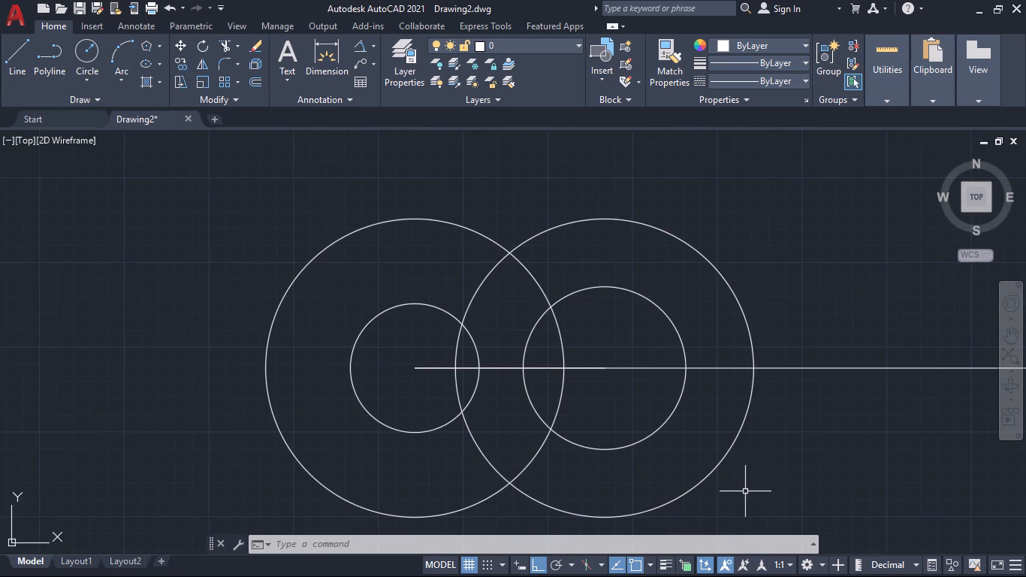
click(19, 49)
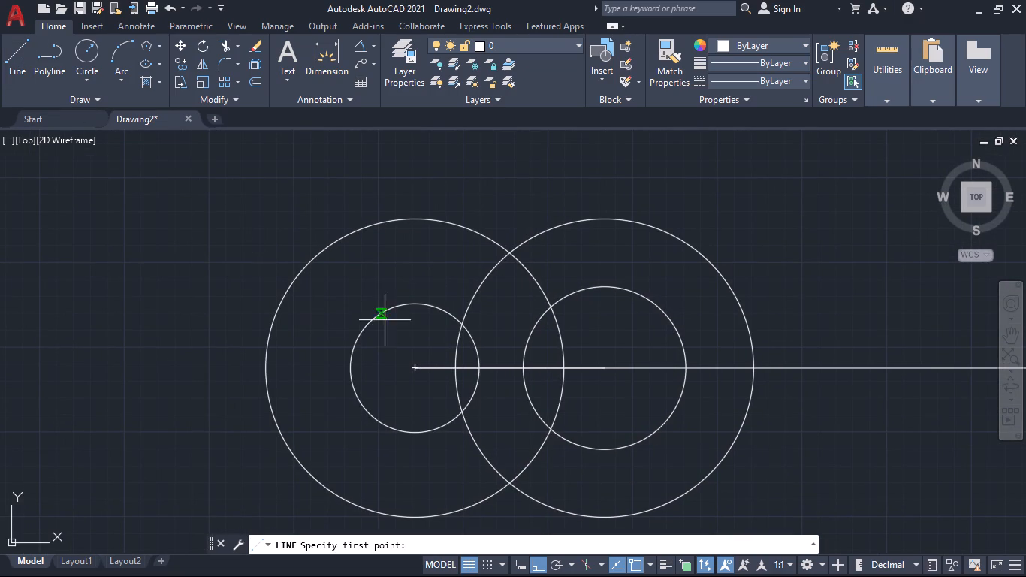
click(413, 304)
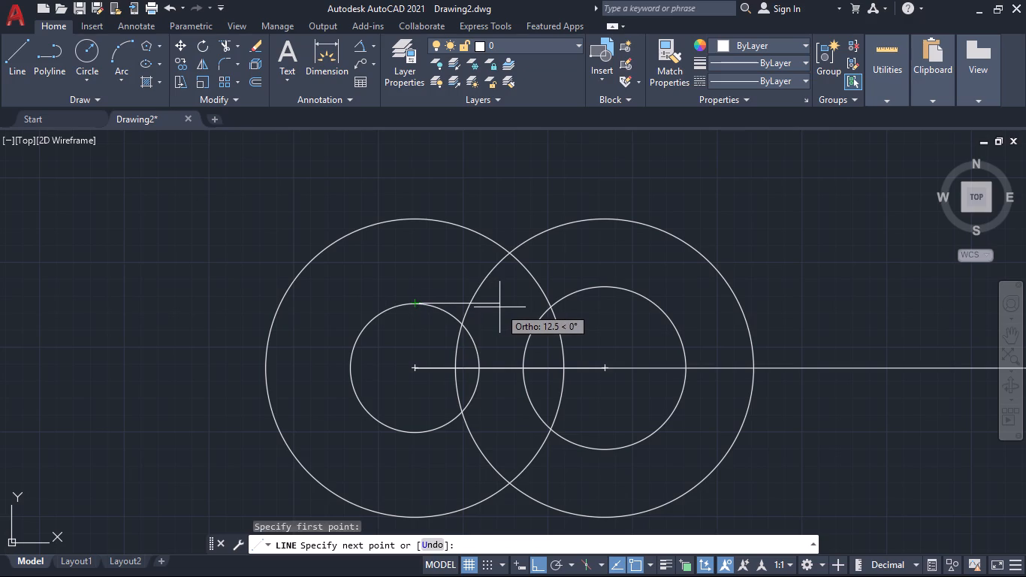
text(14)
key(Return)
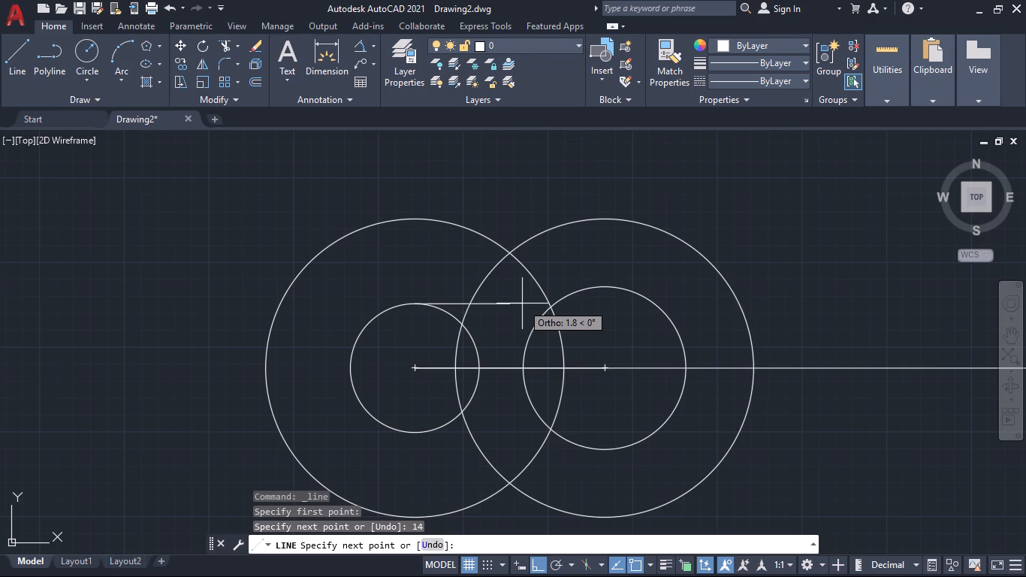
key(space)
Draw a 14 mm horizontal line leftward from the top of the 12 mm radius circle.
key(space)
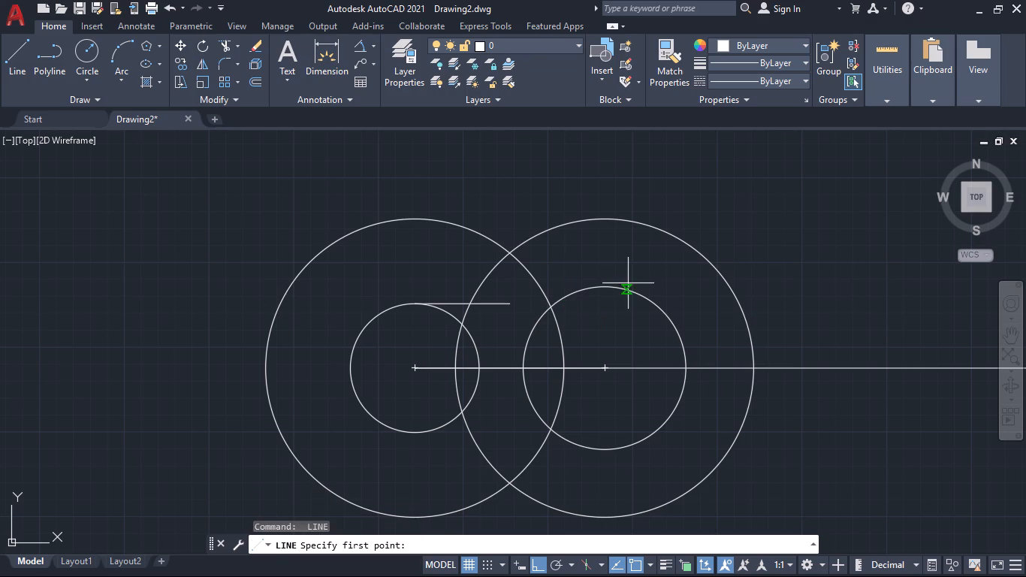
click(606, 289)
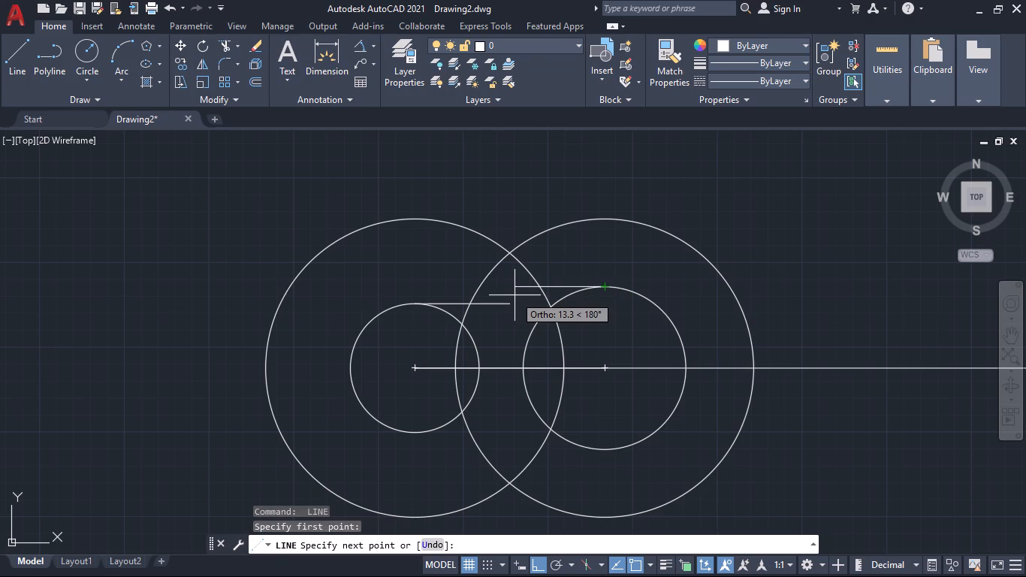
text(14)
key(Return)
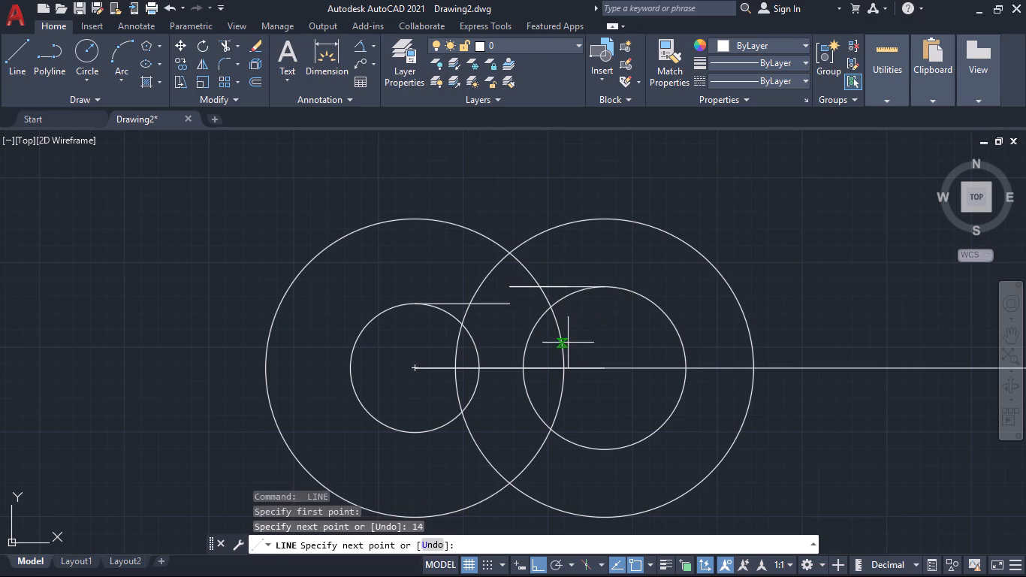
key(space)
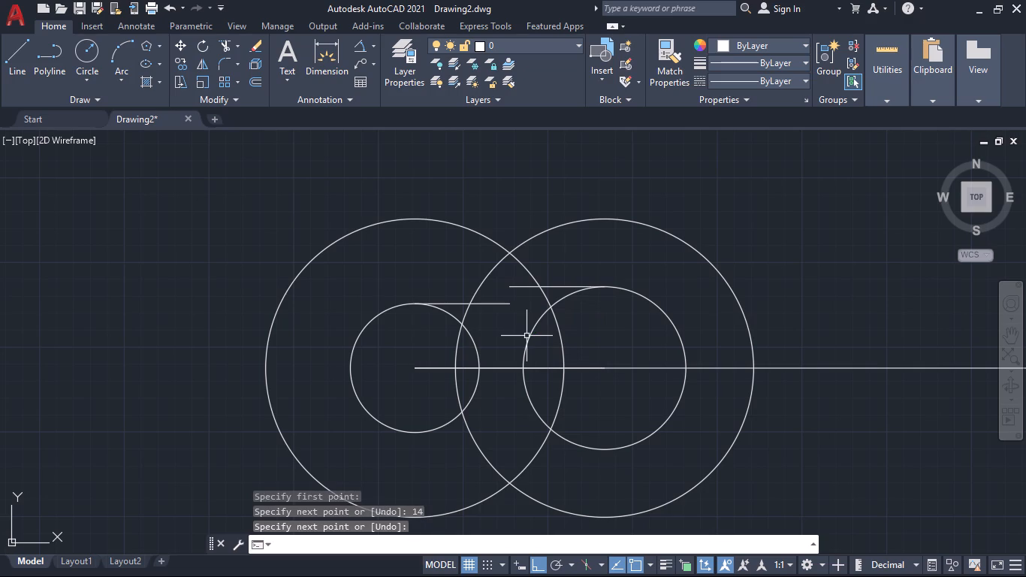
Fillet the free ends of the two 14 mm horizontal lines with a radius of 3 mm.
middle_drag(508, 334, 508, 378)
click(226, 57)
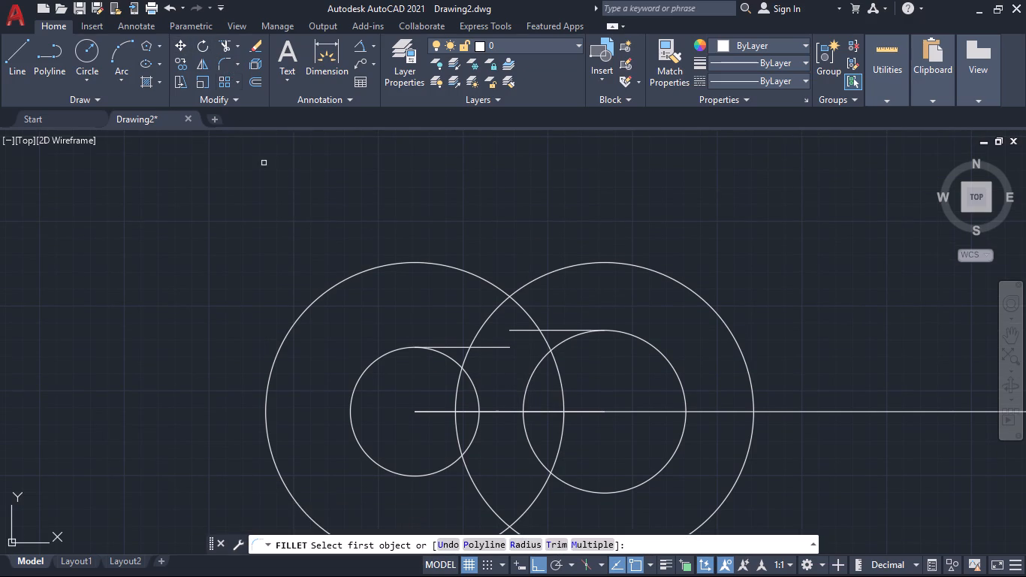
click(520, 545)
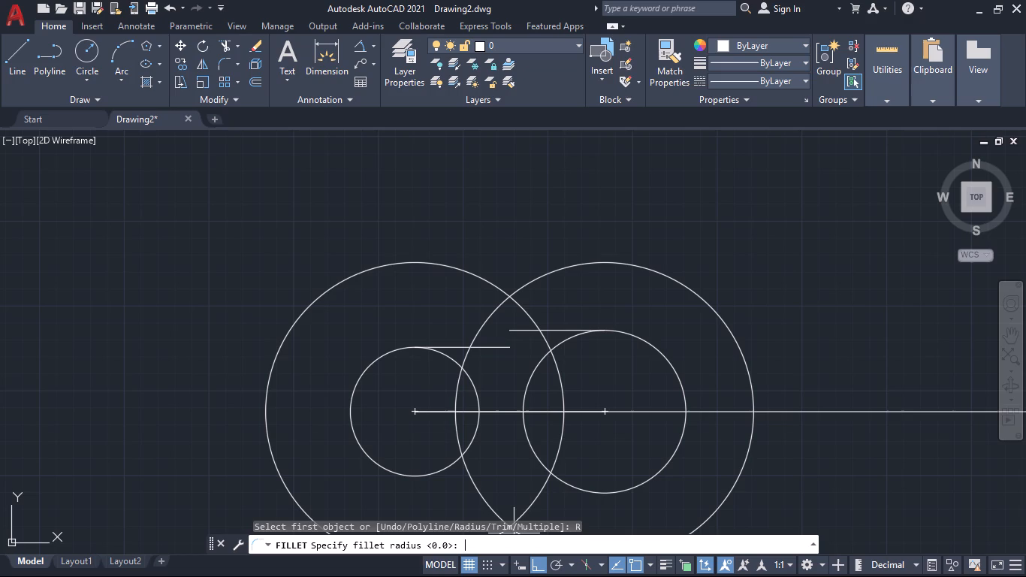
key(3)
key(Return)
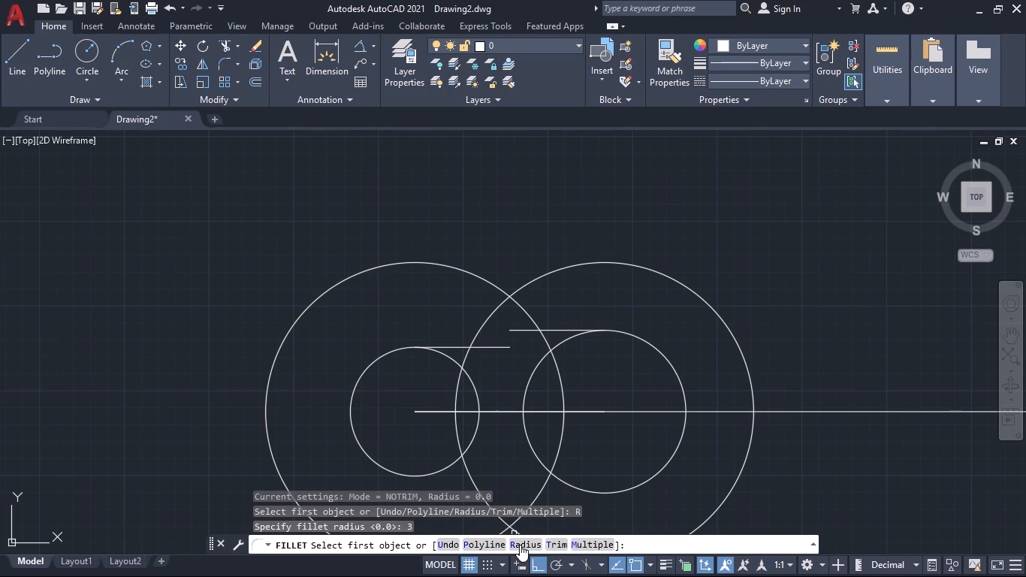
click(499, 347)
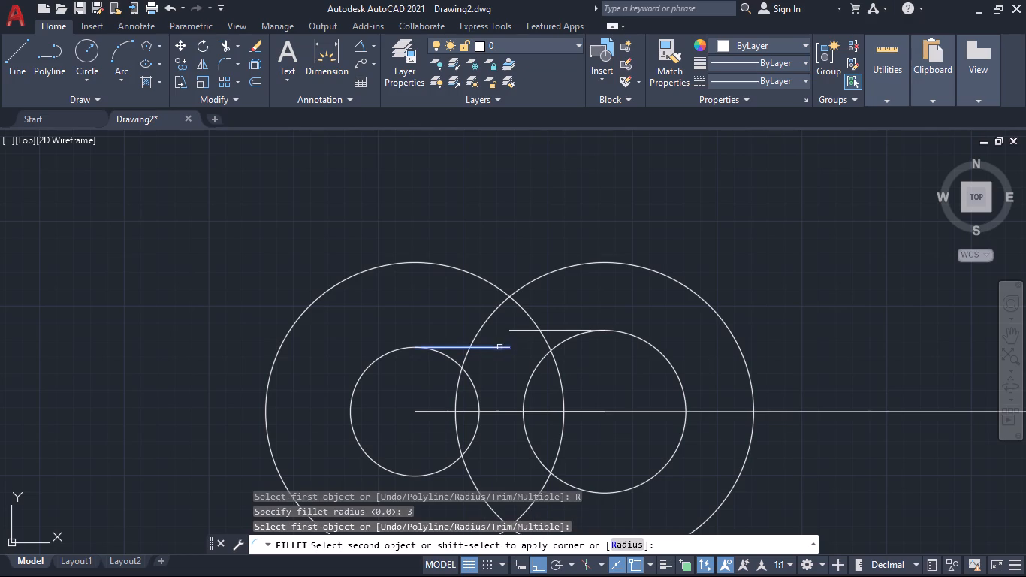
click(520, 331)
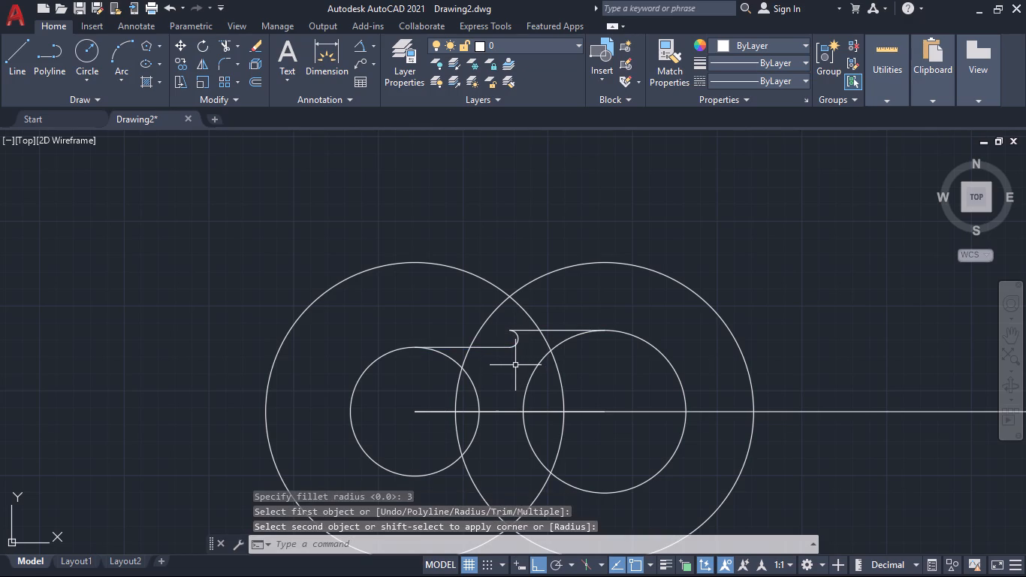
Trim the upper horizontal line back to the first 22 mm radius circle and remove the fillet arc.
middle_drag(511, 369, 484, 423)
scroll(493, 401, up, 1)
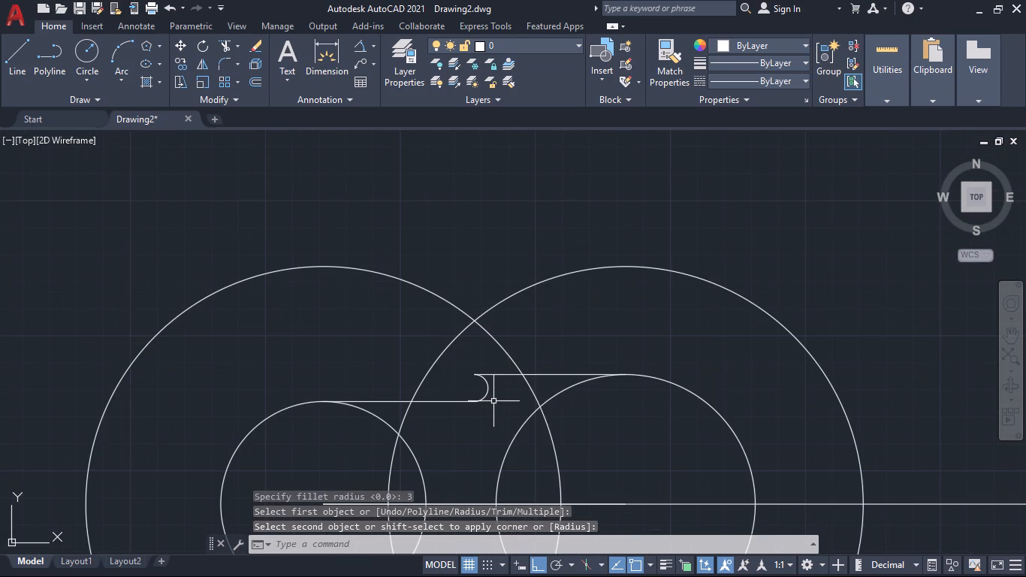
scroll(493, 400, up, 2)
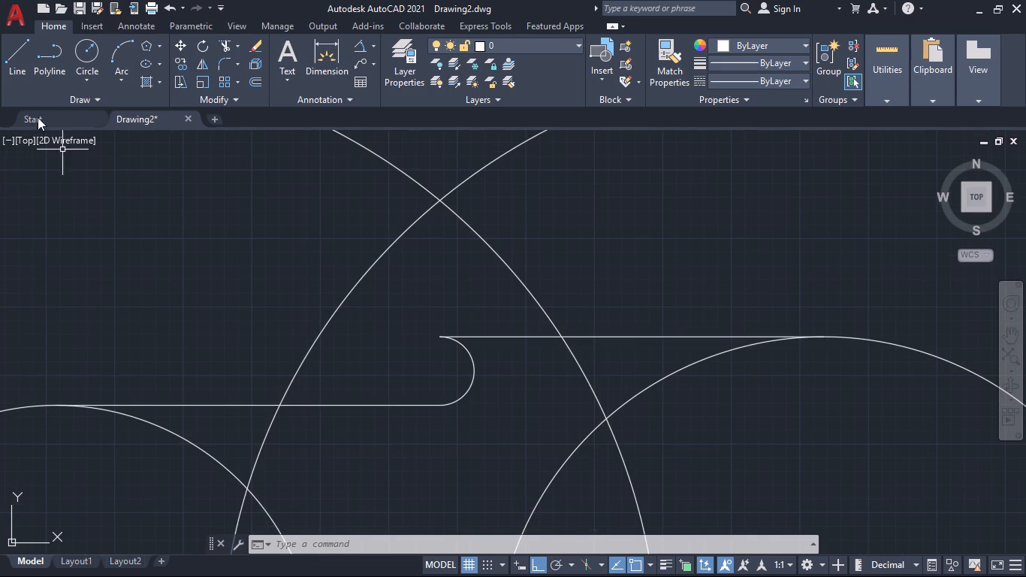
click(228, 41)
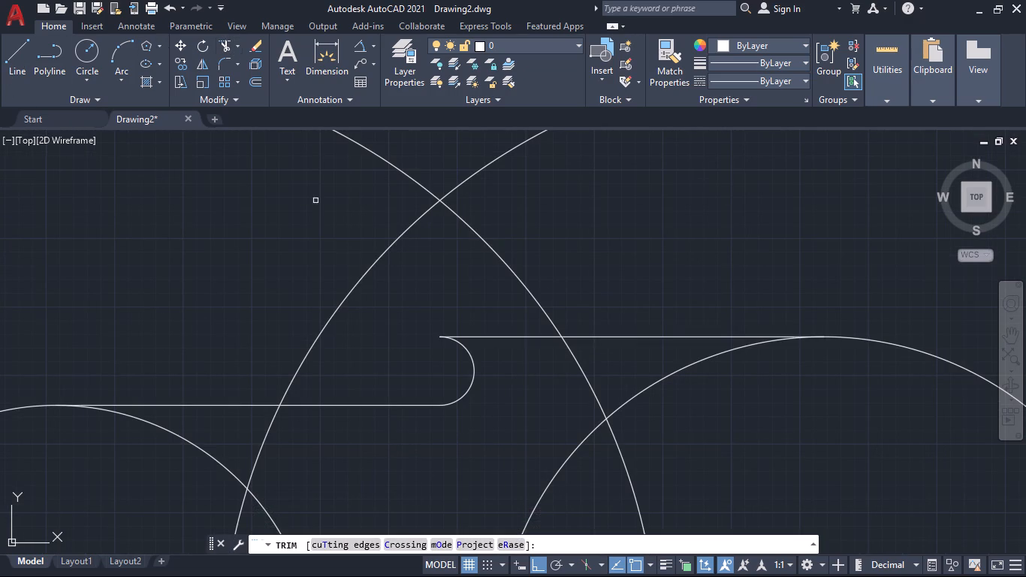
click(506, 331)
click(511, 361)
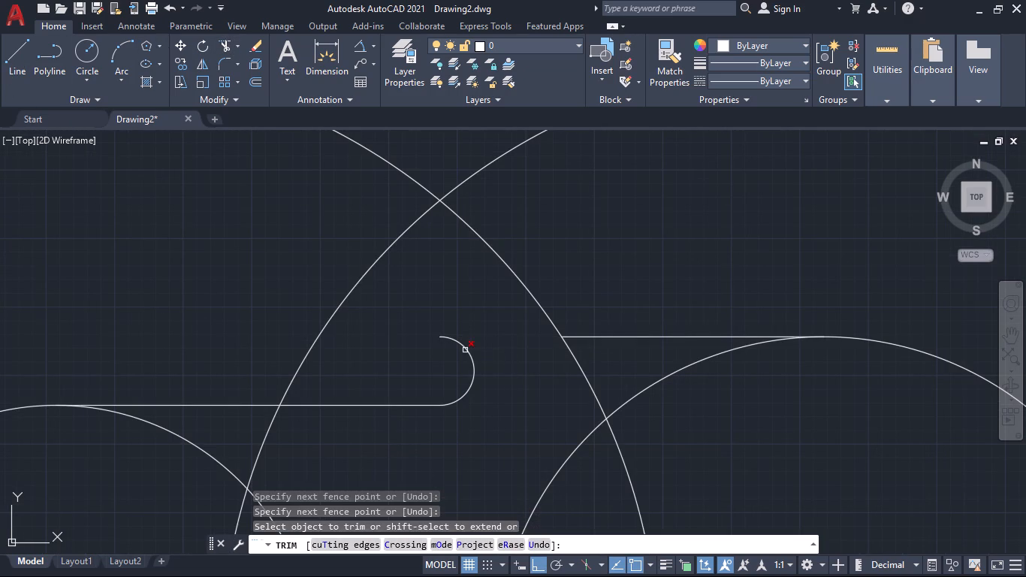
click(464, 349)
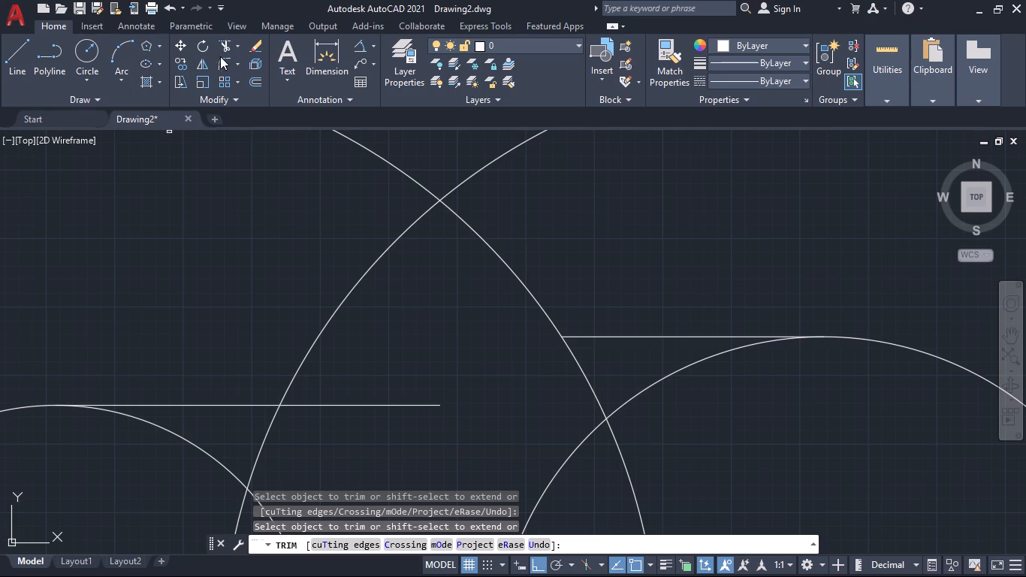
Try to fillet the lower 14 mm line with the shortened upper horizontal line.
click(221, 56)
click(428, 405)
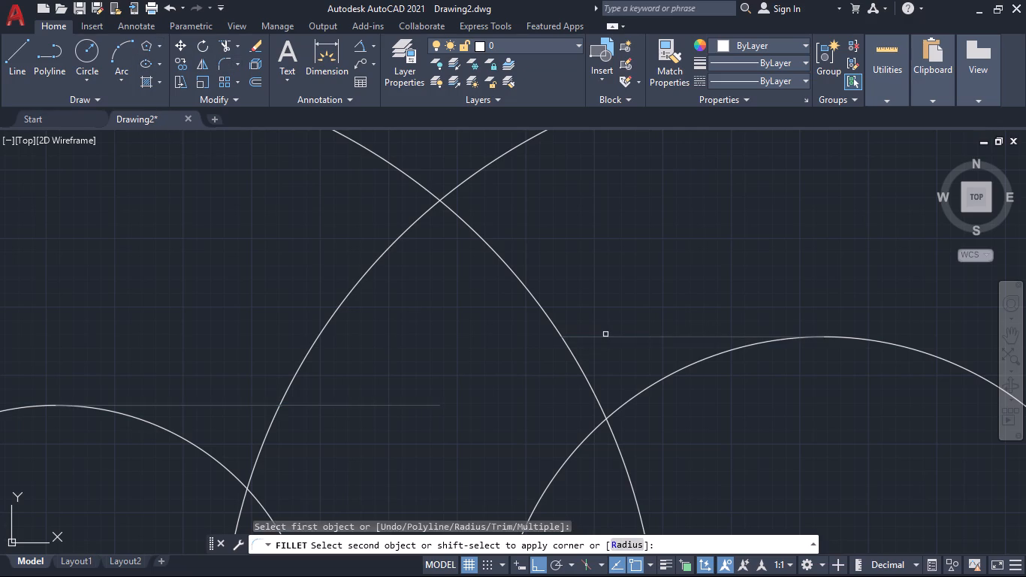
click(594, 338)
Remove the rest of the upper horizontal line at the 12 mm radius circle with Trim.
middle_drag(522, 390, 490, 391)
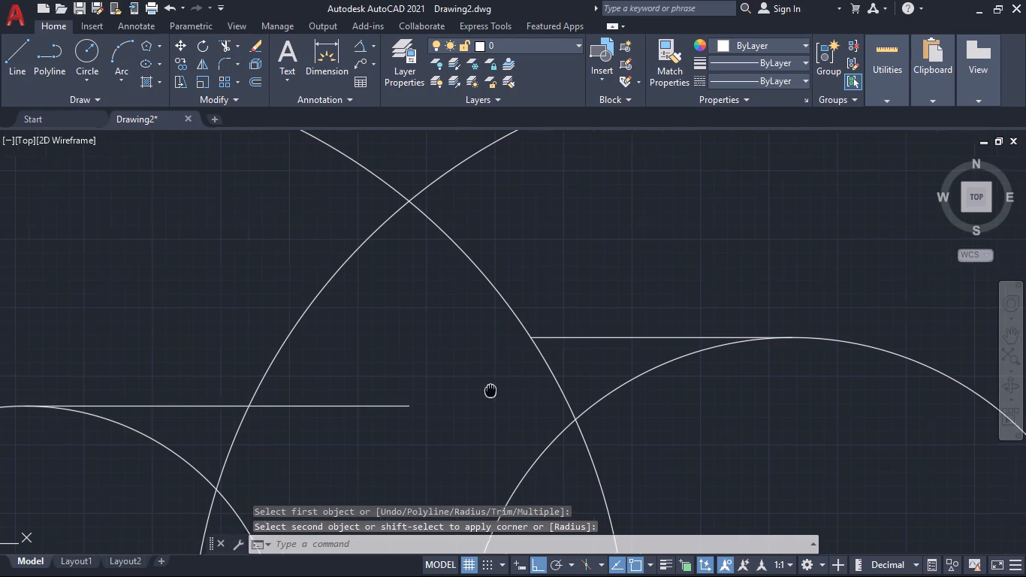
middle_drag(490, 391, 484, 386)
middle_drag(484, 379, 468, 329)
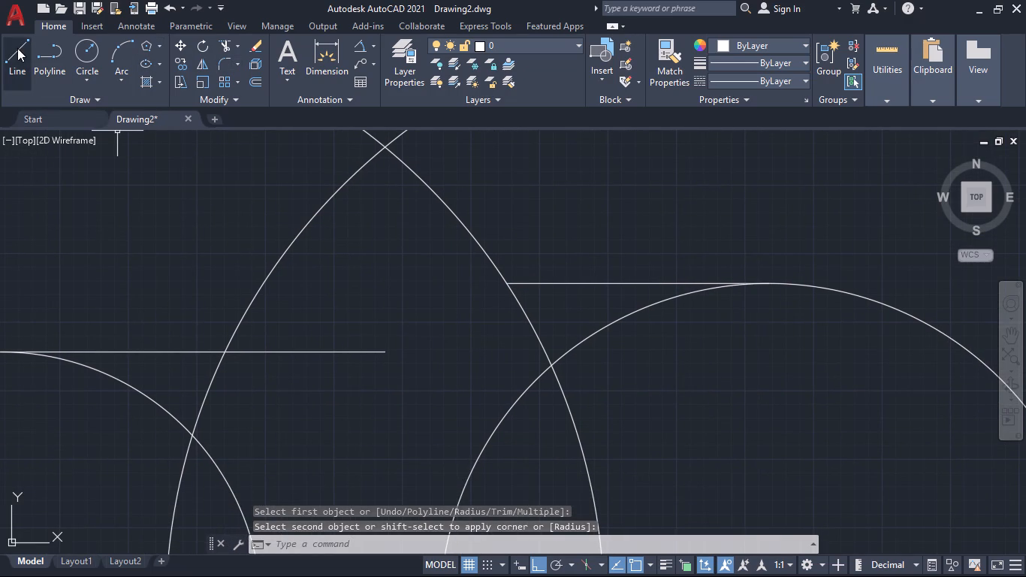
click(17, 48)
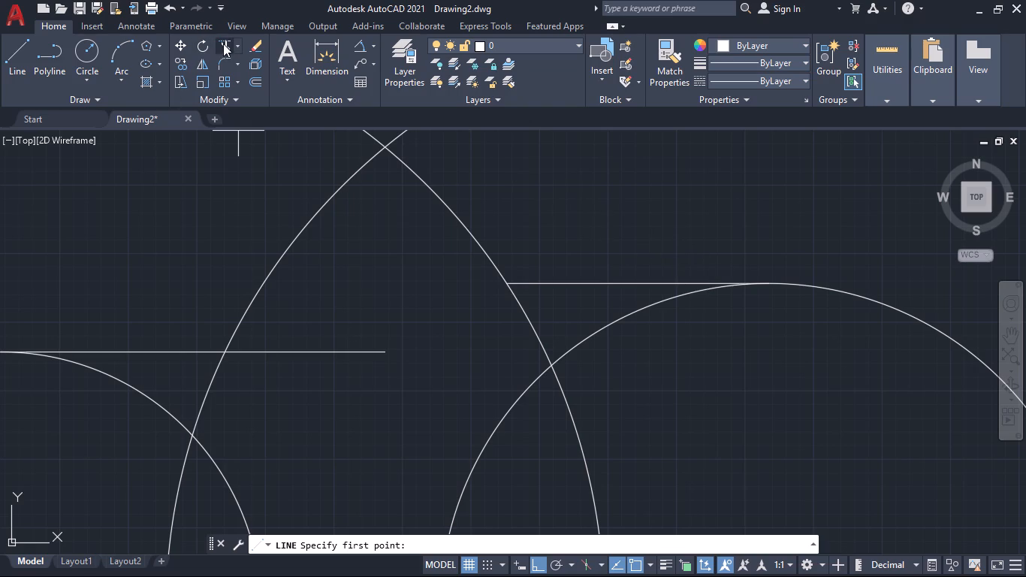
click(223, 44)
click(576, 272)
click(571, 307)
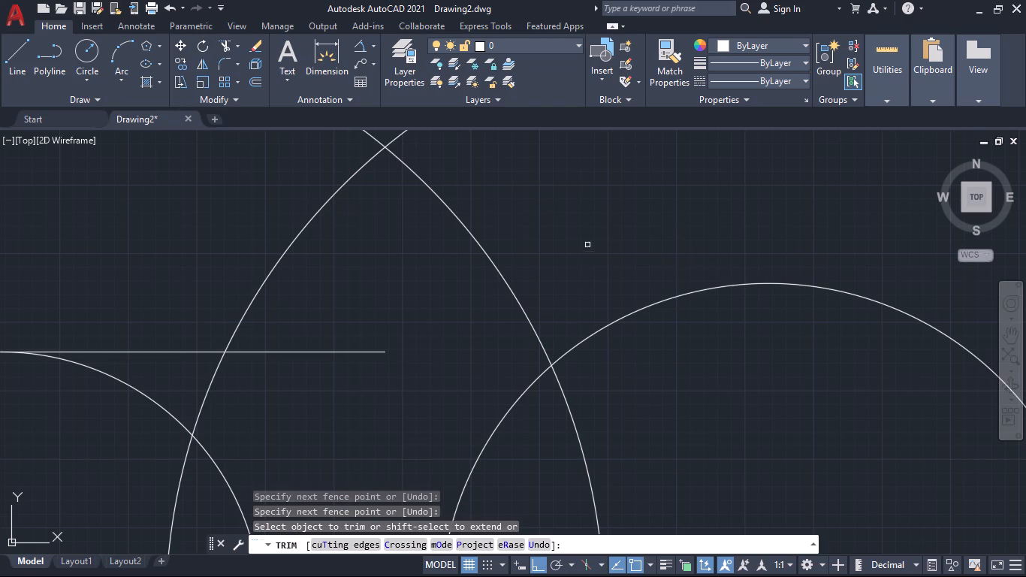
Draw an 11 mm horizontal line leftward from the top of the 12 mm radius circle.
click(14, 50)
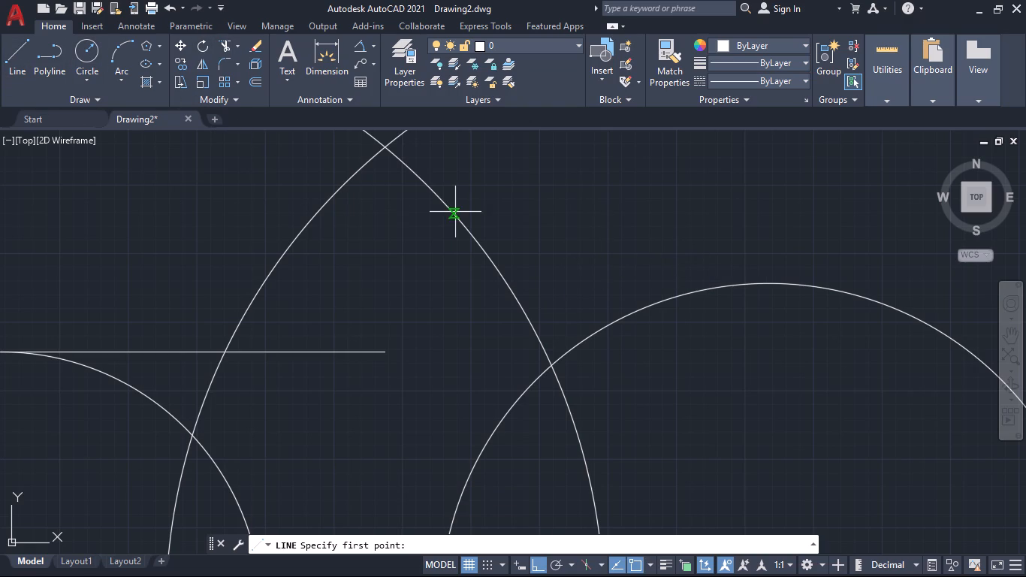
click(778, 281)
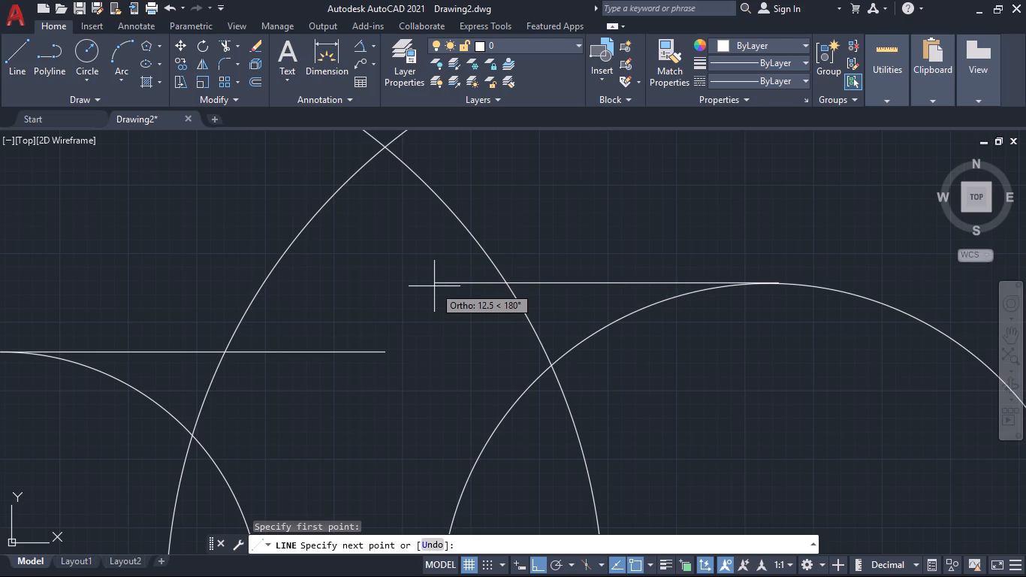
text(11)
key(Return)
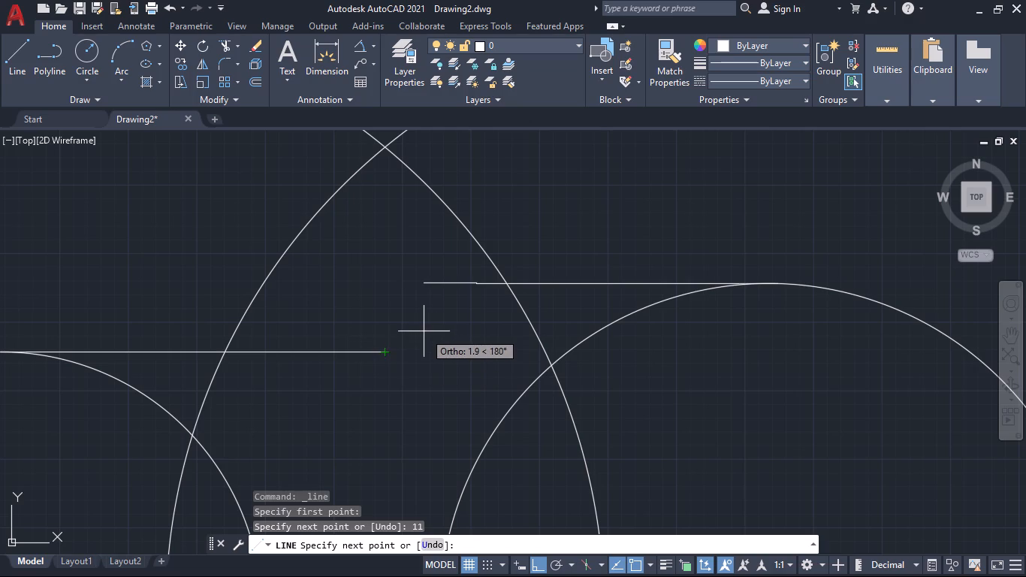
key(space)
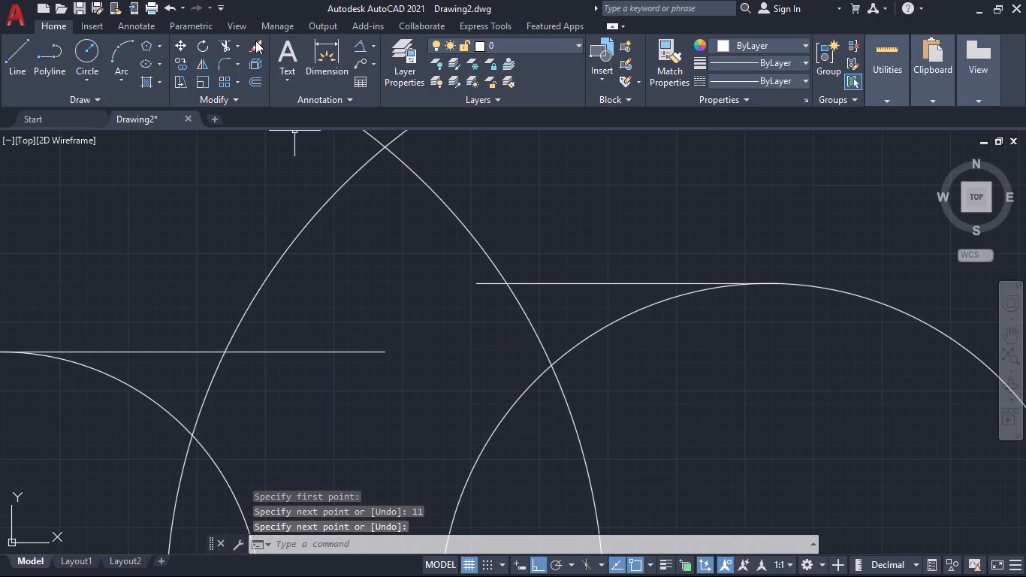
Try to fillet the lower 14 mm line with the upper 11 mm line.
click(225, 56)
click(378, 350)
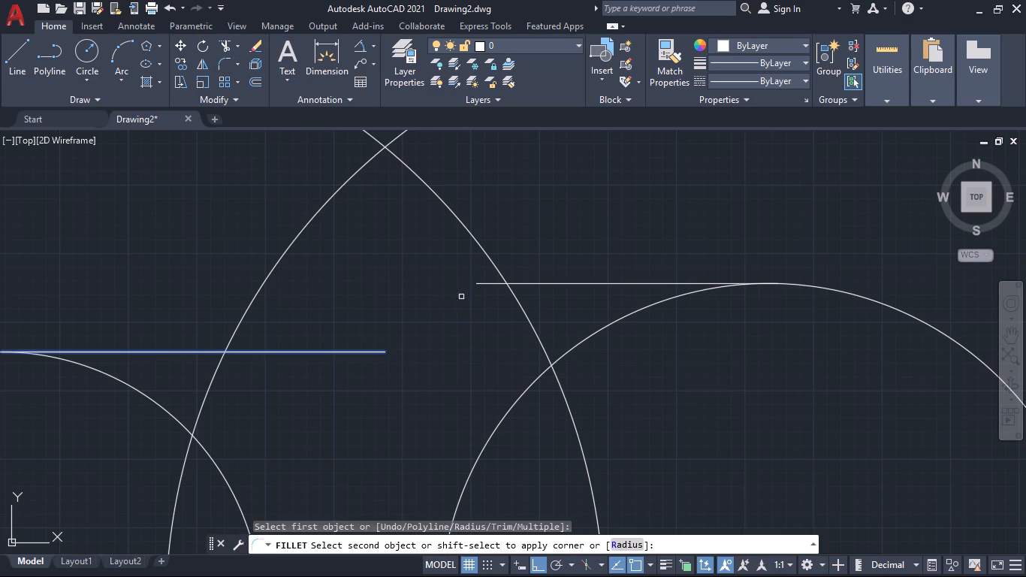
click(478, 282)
Lengthen the upper line by drawing a short horizontal segment leftward from the free end of the 11 mm line.
middle_drag(445, 359, 386, 393)
middle_drag(384, 393, 365, 370)
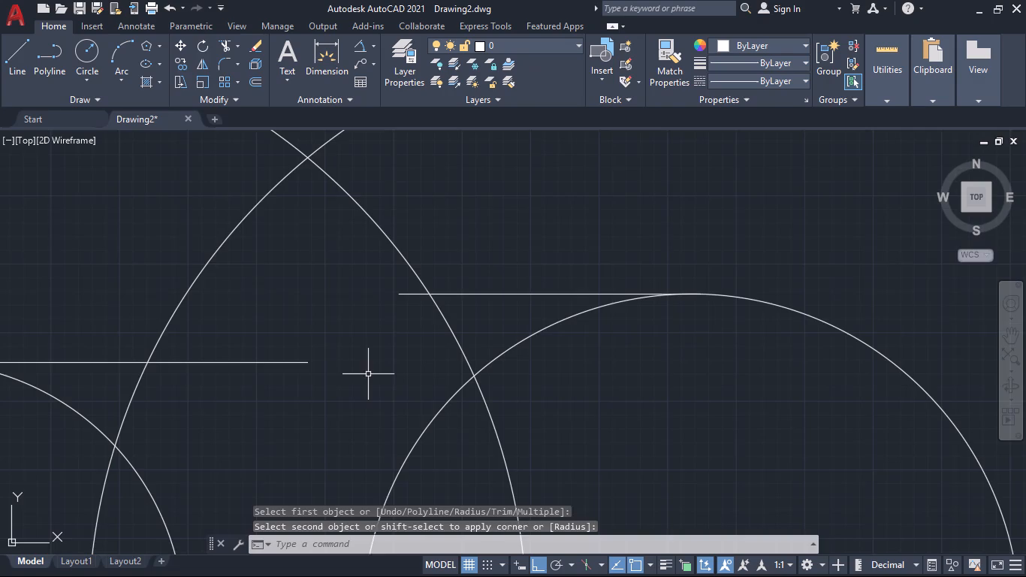
middle_drag(369, 374, 352, 356)
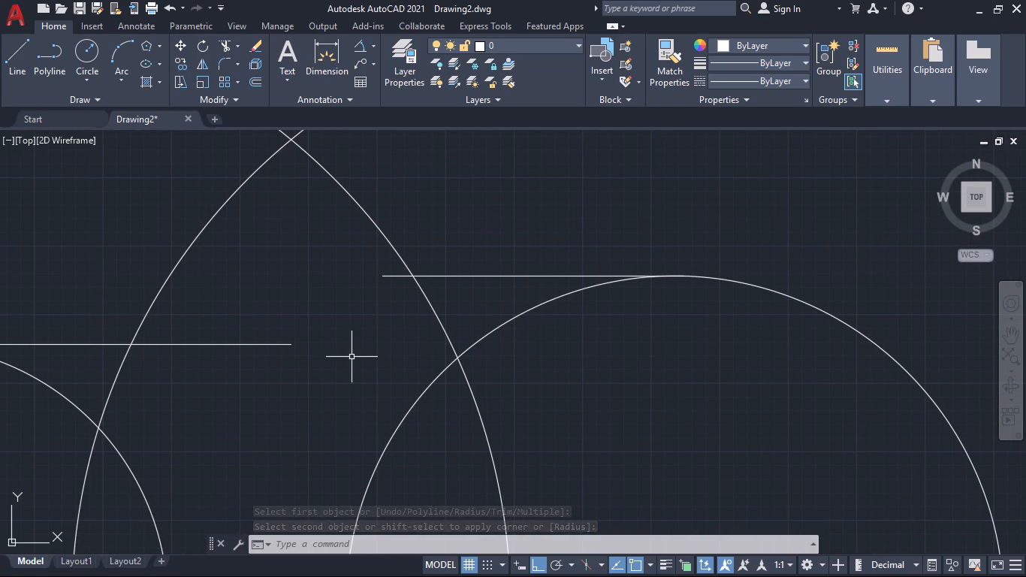
middle_drag(352, 357, 356, 381)
middle_drag(356, 382, 355, 336)
click(17, 47)
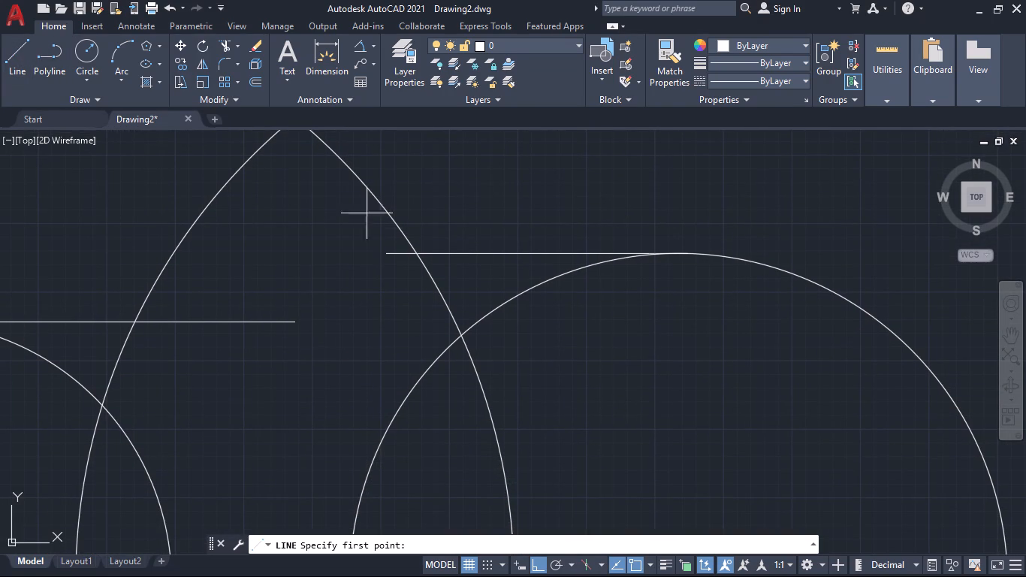
click(386, 254)
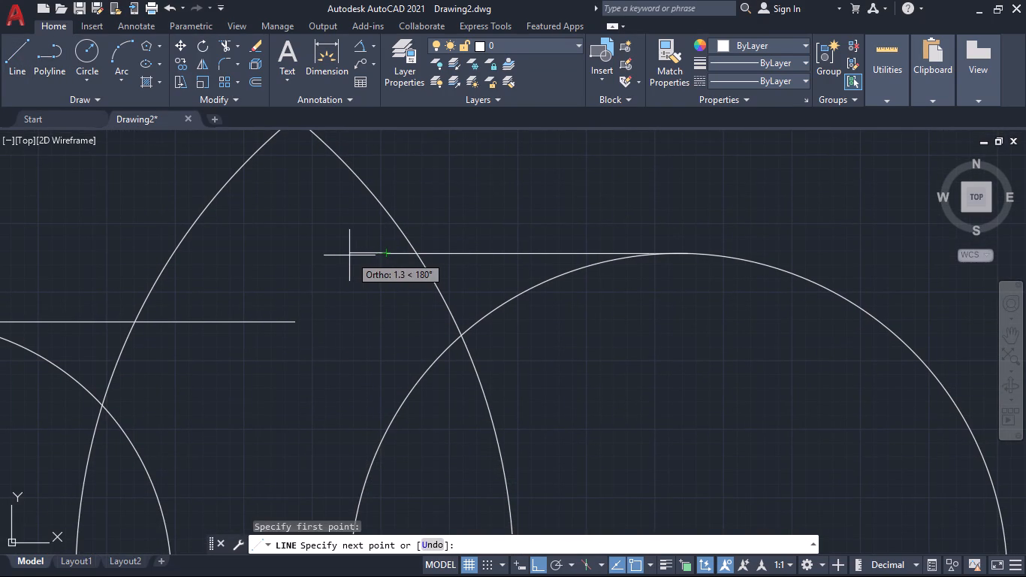
click(327, 255)
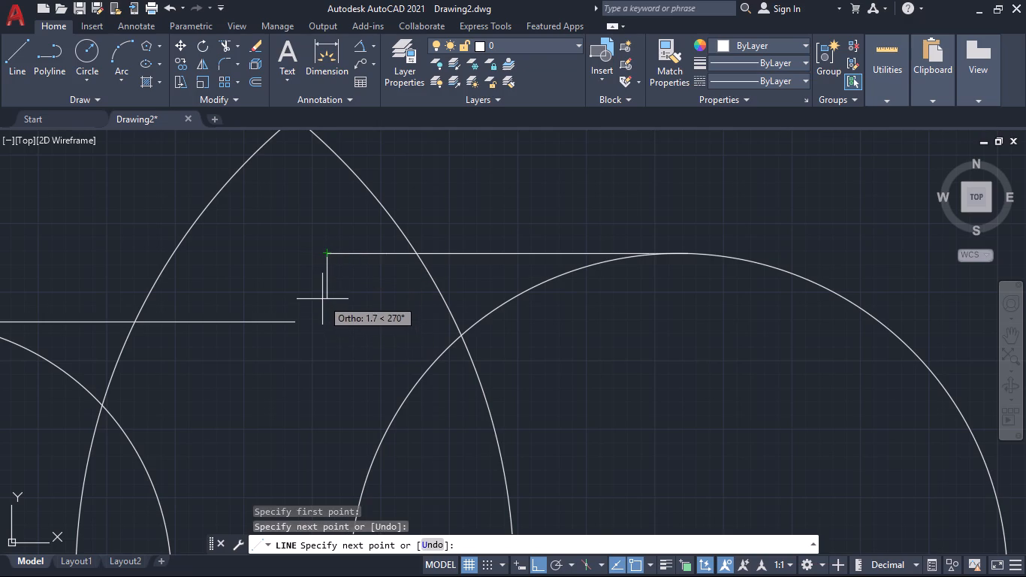
key(space)
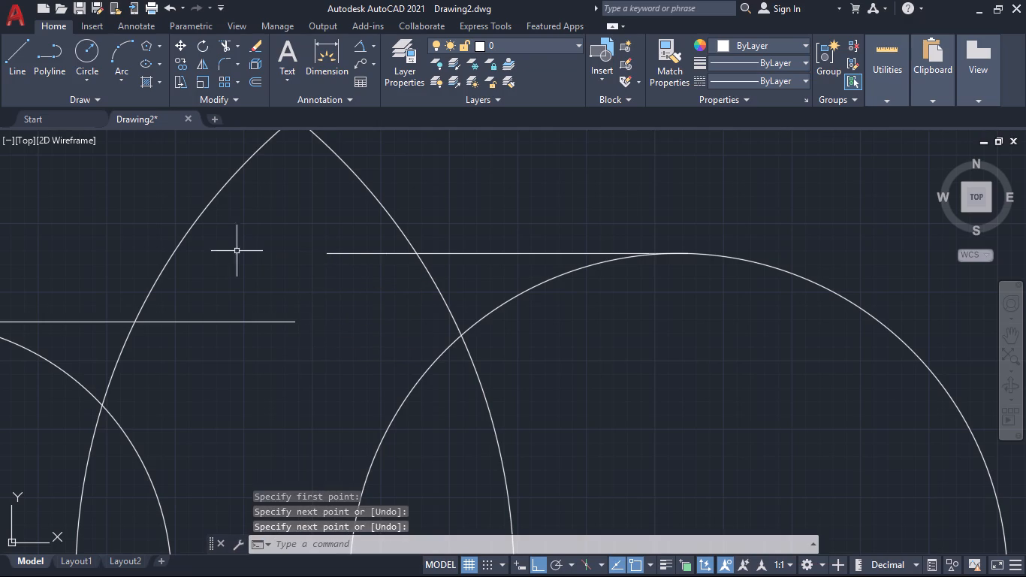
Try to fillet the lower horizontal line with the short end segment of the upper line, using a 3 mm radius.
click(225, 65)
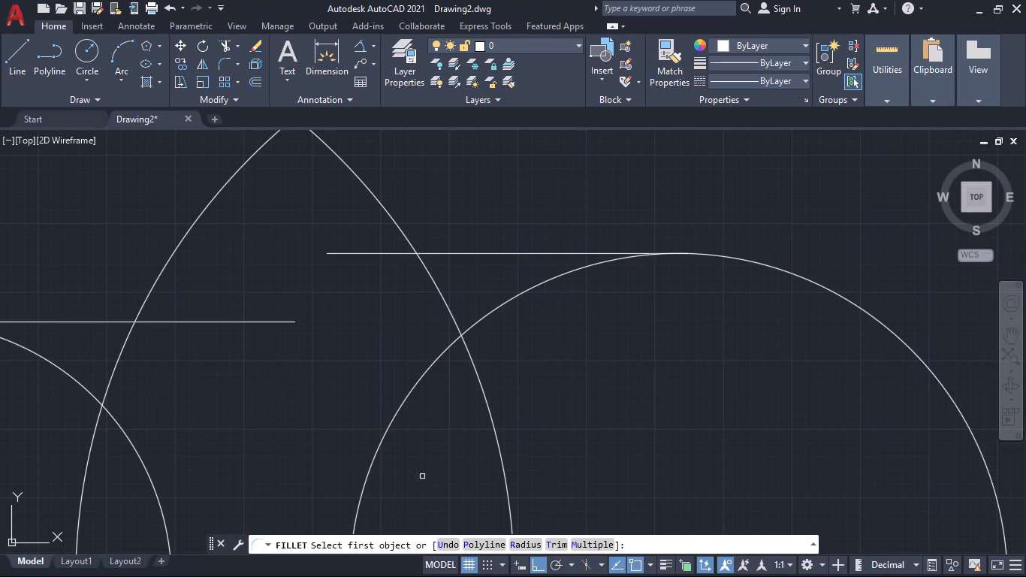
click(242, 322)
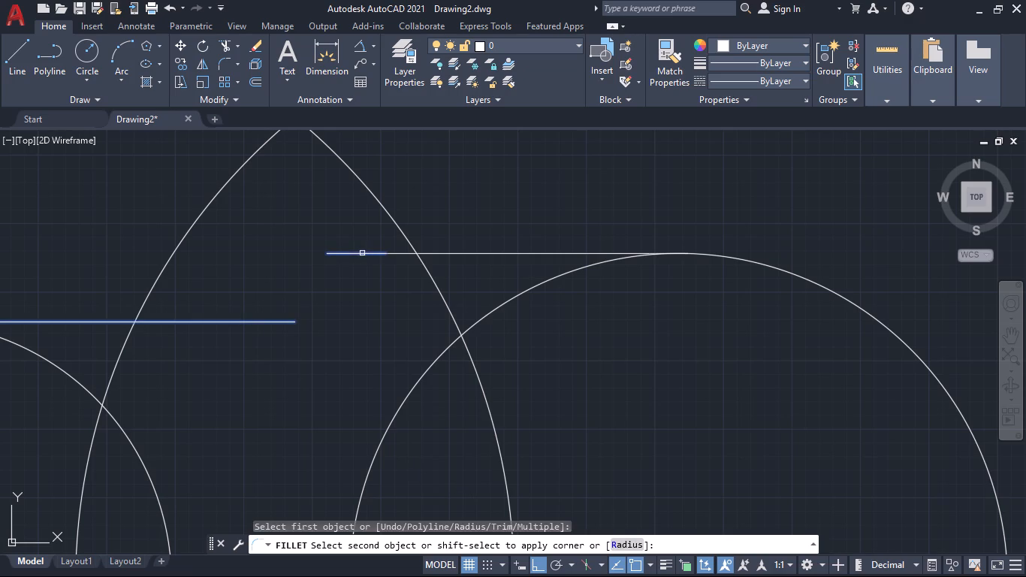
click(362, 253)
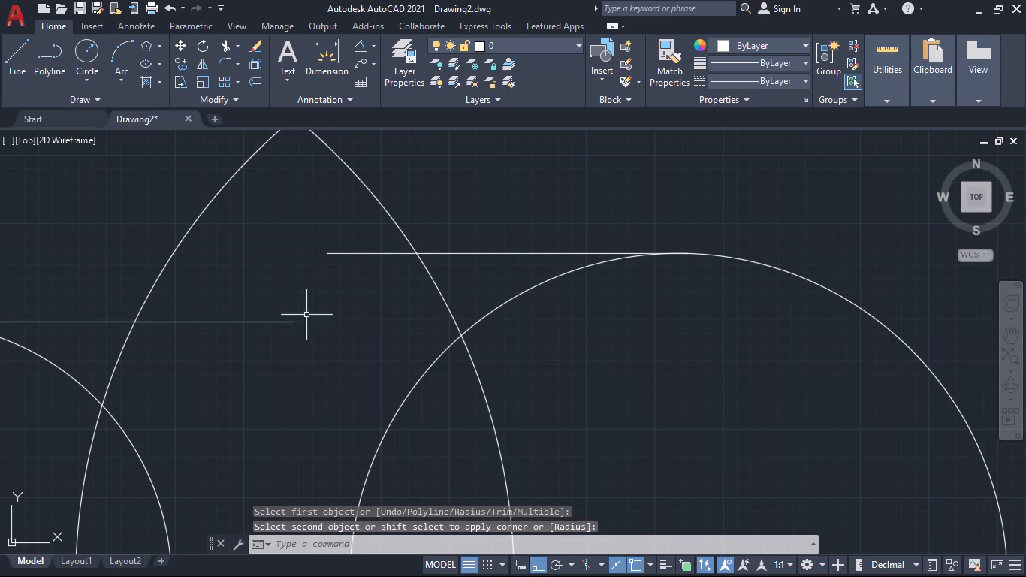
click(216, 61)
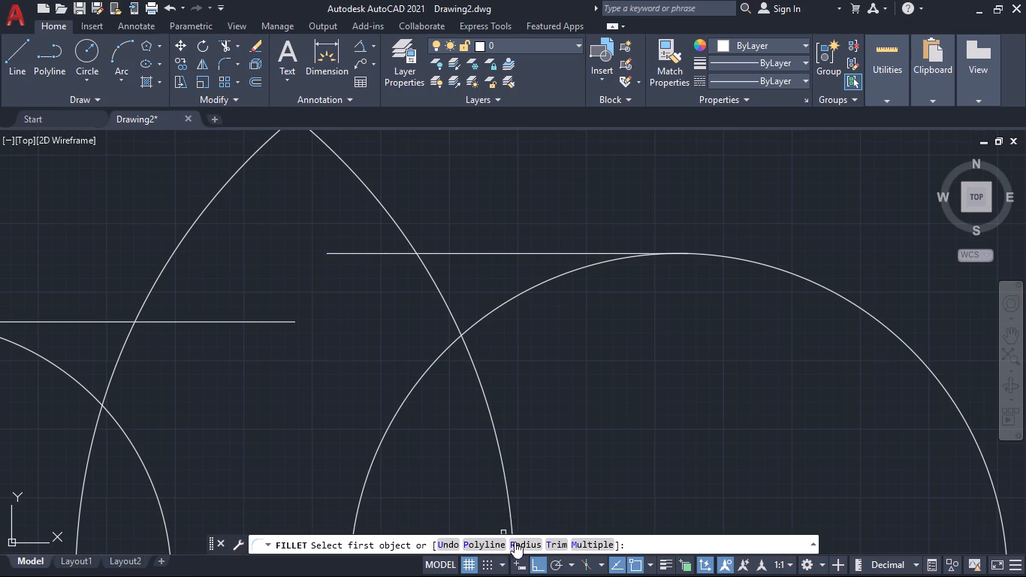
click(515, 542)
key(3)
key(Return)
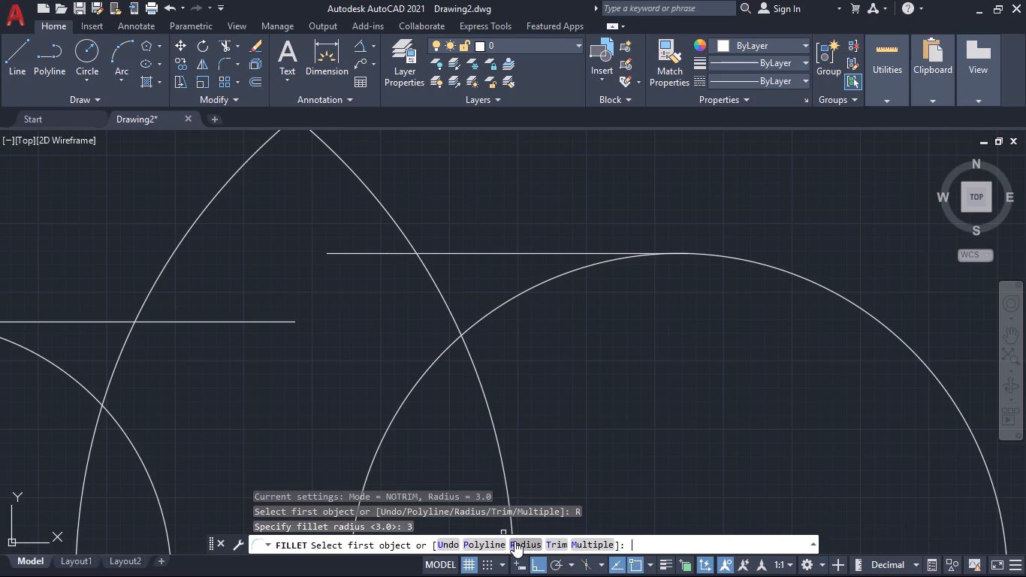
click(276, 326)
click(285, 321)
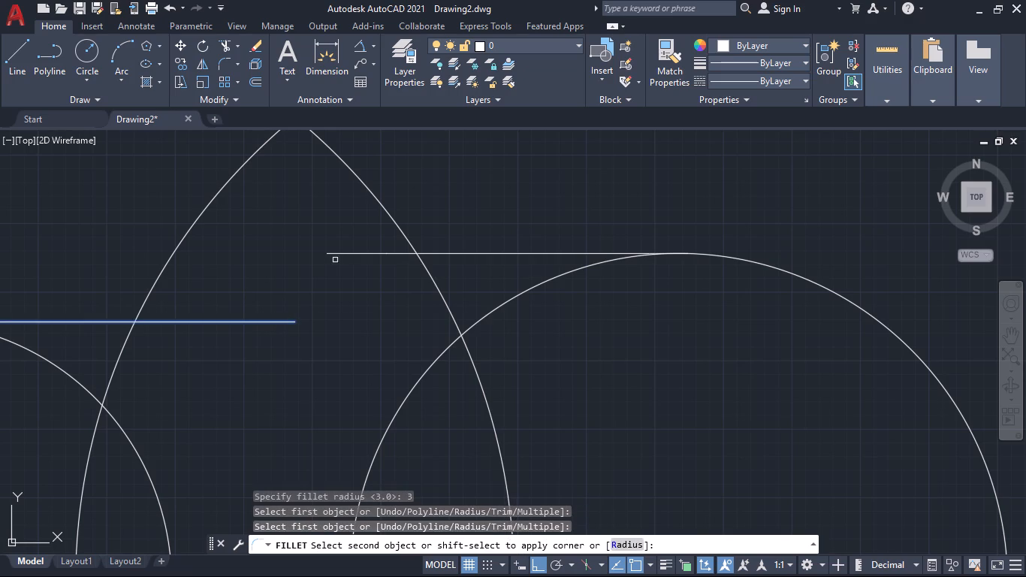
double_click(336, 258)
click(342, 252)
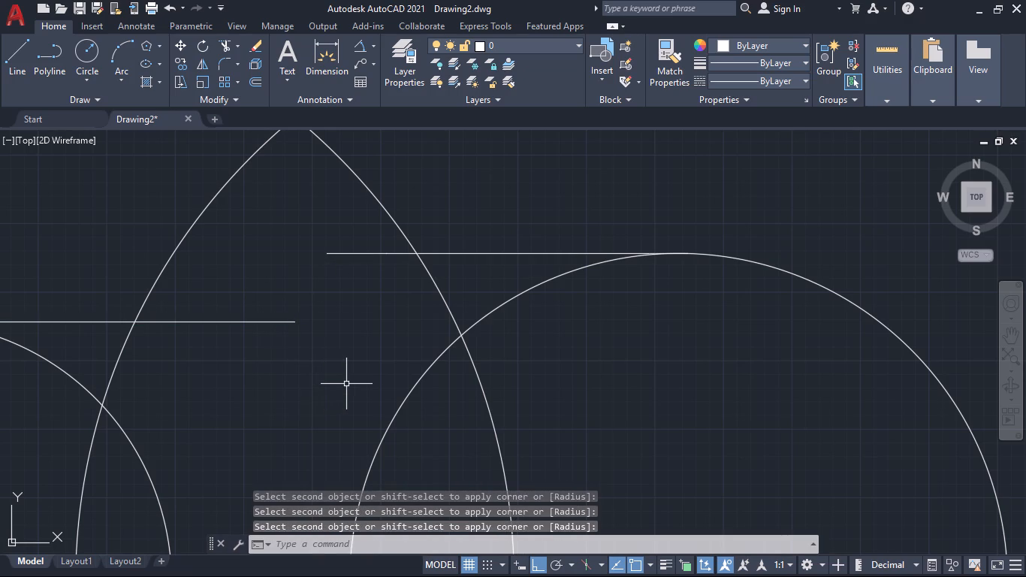
Delete both segments of the upper horizontal line at the 12 mm radius circle.
middle_drag(347, 383, 347, 458)
middle_drag(636, 445, 645, 362)
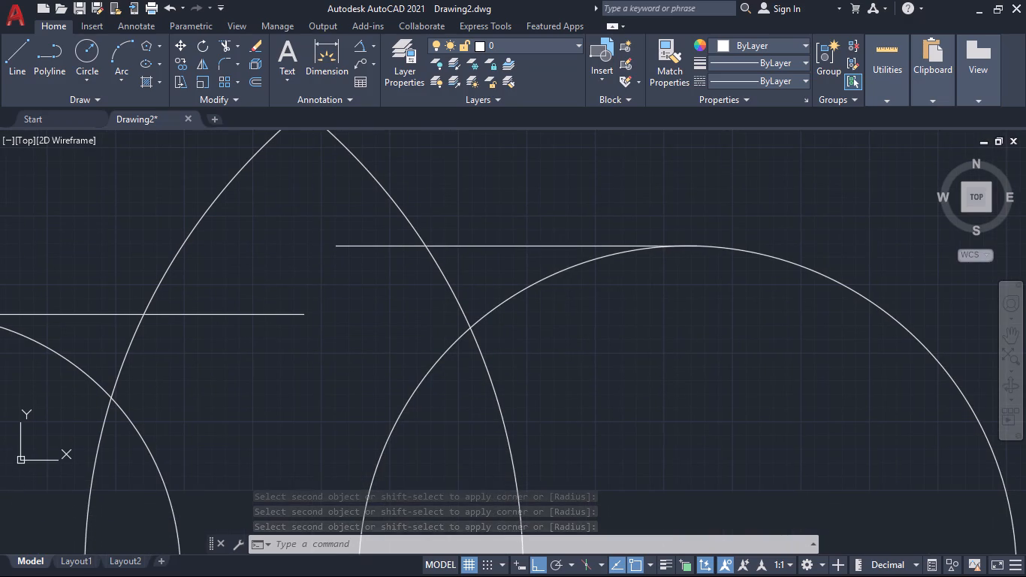
click(527, 248)
click(374, 246)
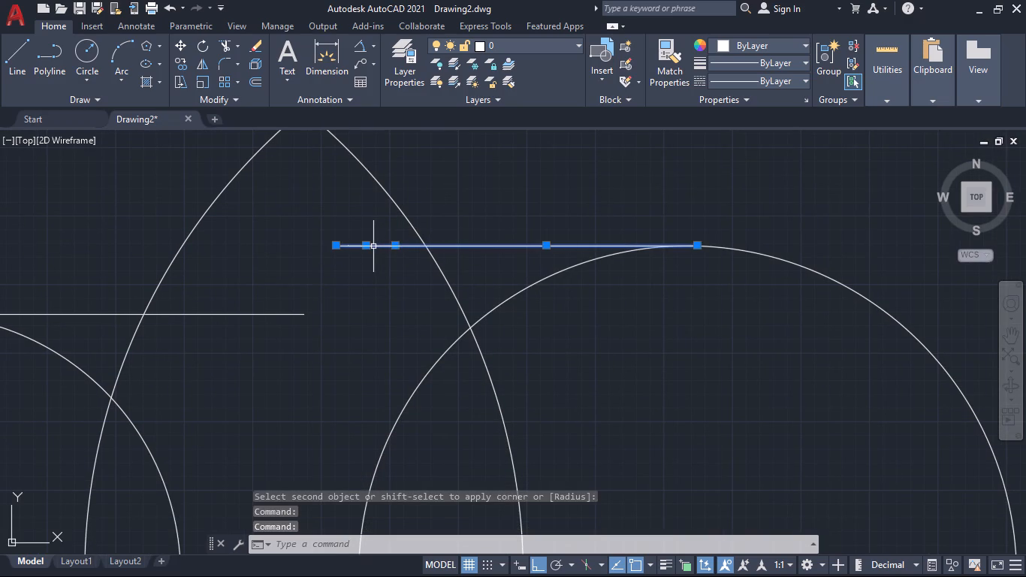
key(Delete)
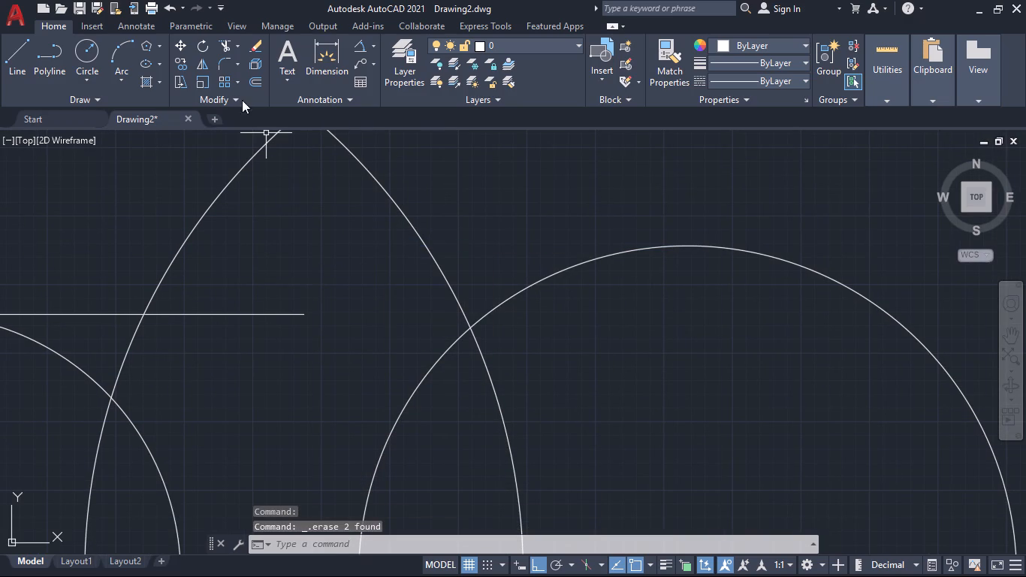
Draw a 14 mm line leftward from the top of the 12 mm radius circle, continuing vertically down to the lower line's end.
click(22, 50)
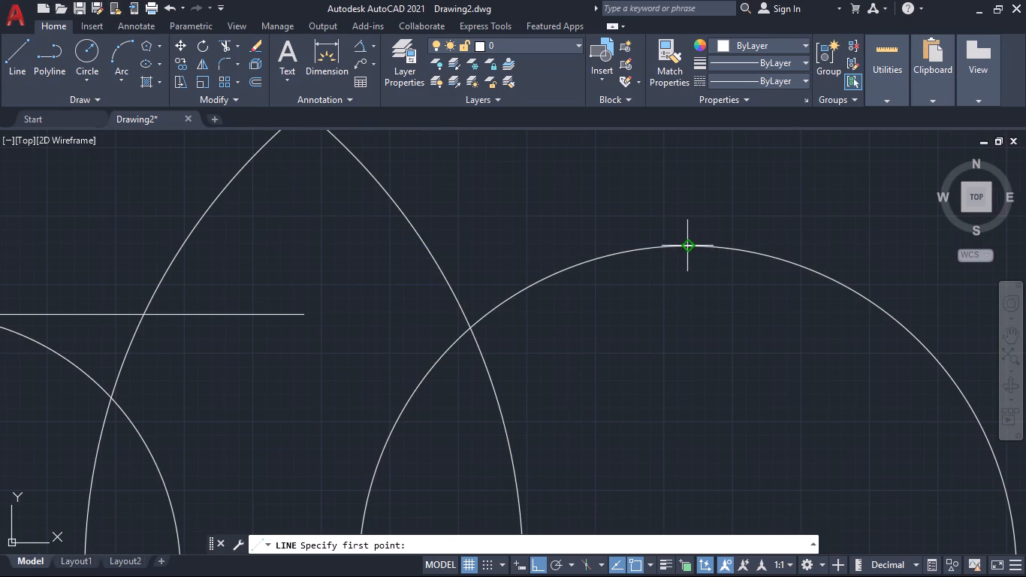
click(683, 249)
text(14)
key(Return)
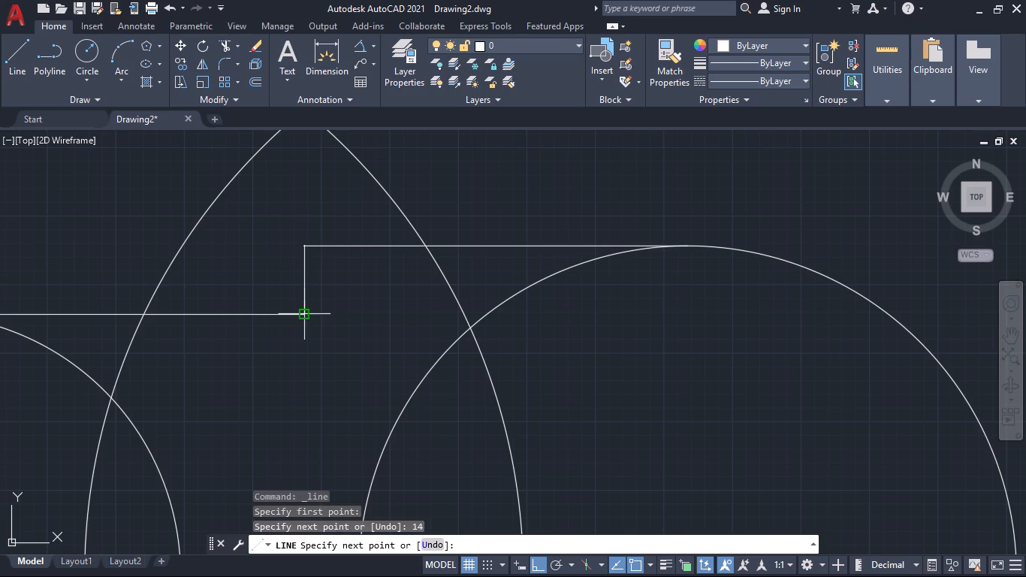
click(304, 317)
key(space)
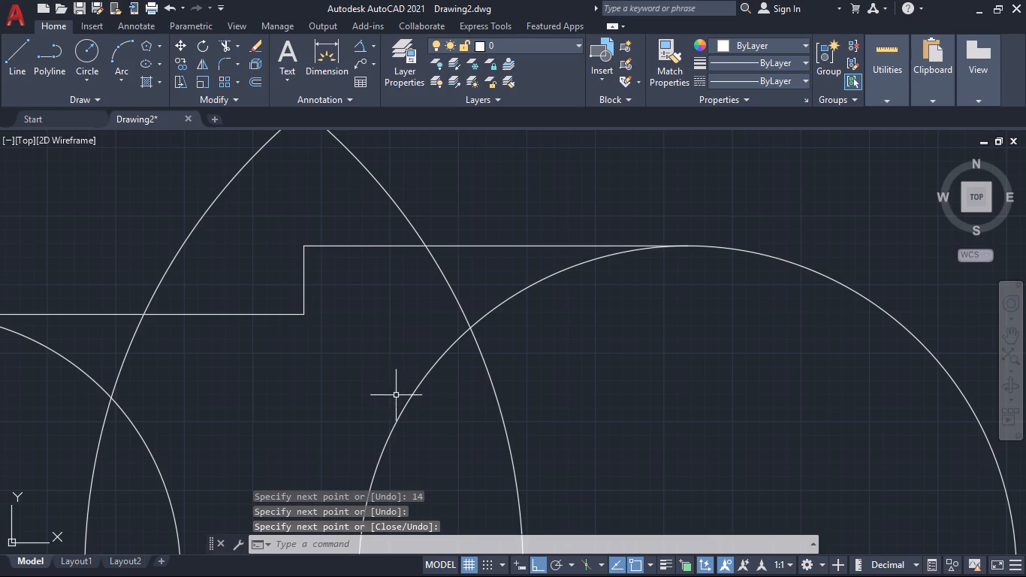
Measure the height of the vertical line between the two horizontal lines with a dimension preview, without placing it.
middle_drag(276, 406, 330, 439)
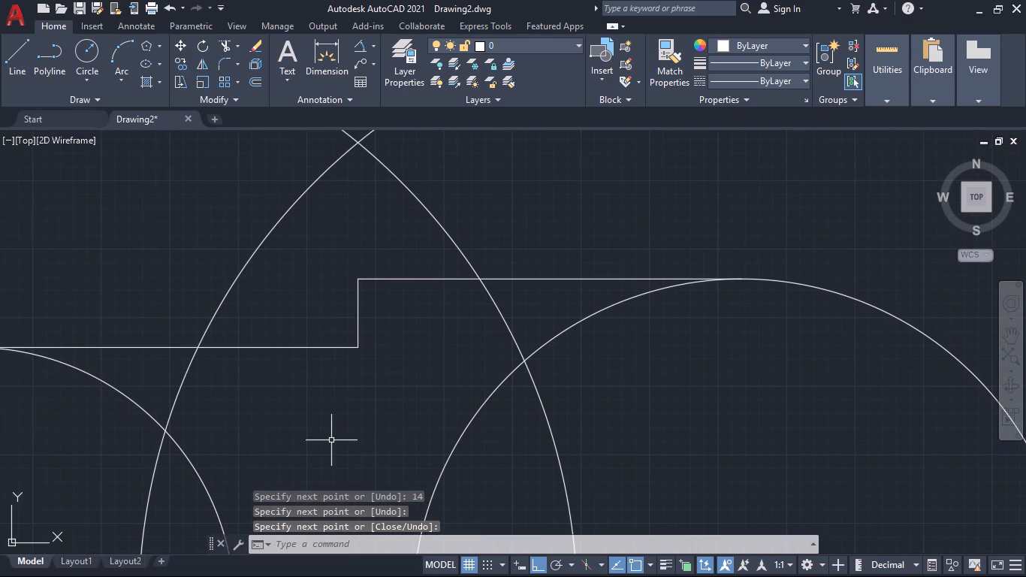
middle_drag(331, 440, 399, 378)
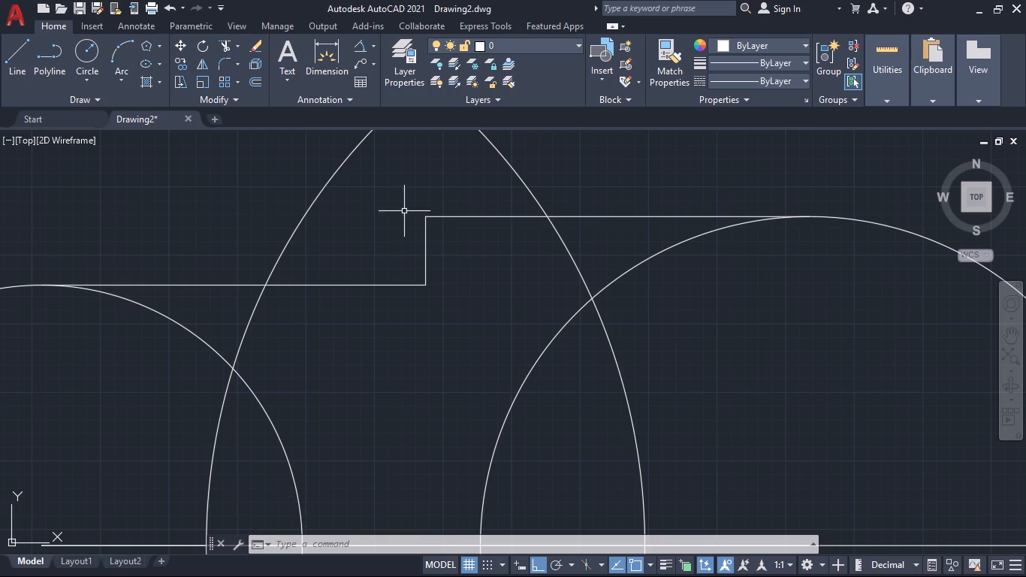
click(320, 53)
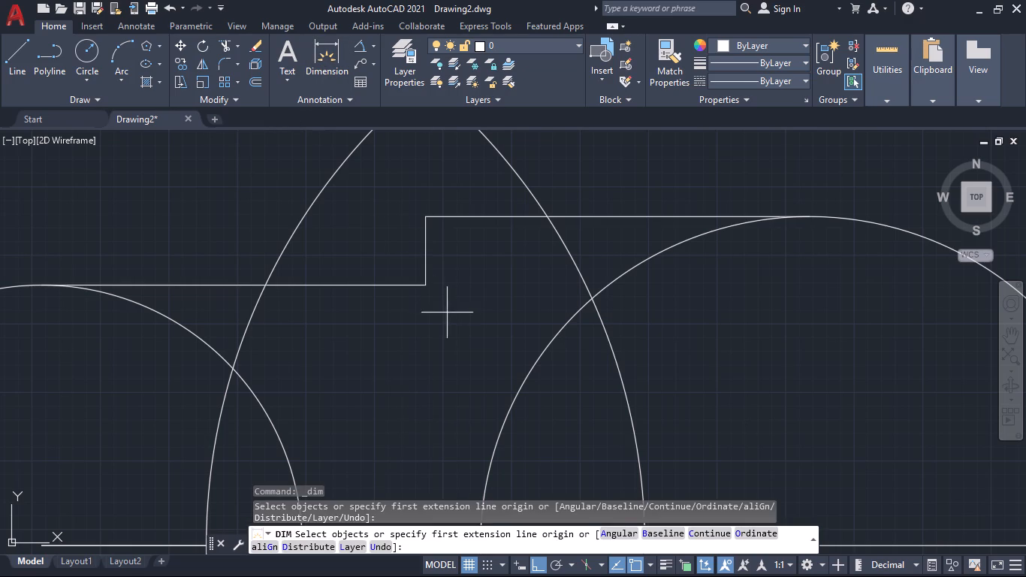
middle_drag(488, 350, 508, 443)
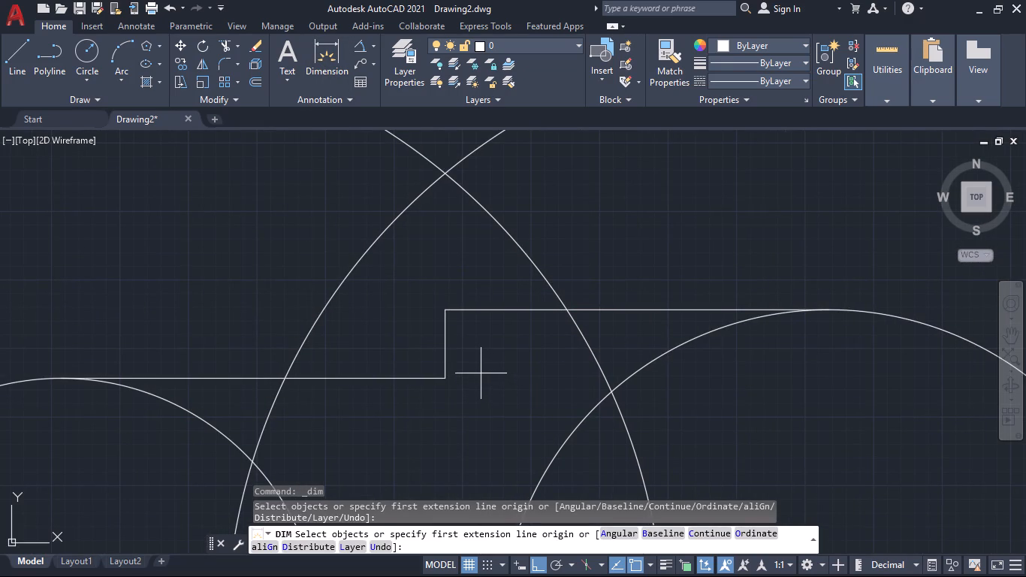
scroll(481, 373, up, 1)
click(421, 269)
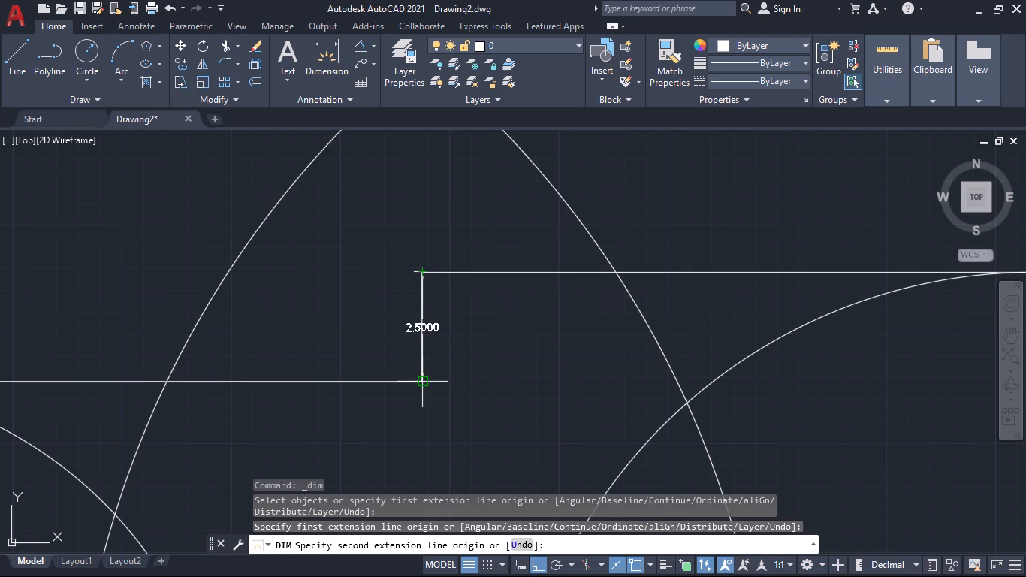
click(424, 379)
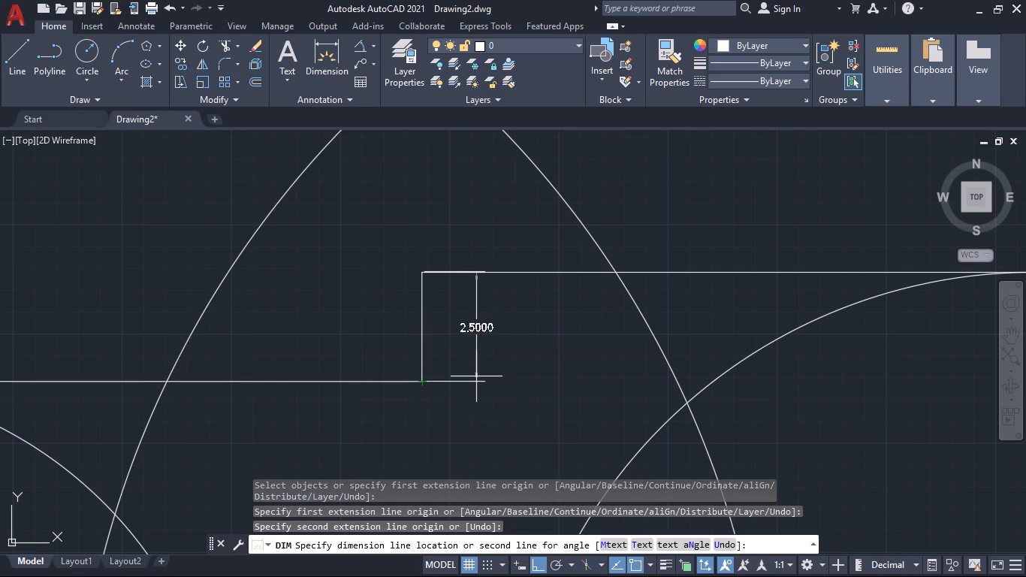
key(Escape)
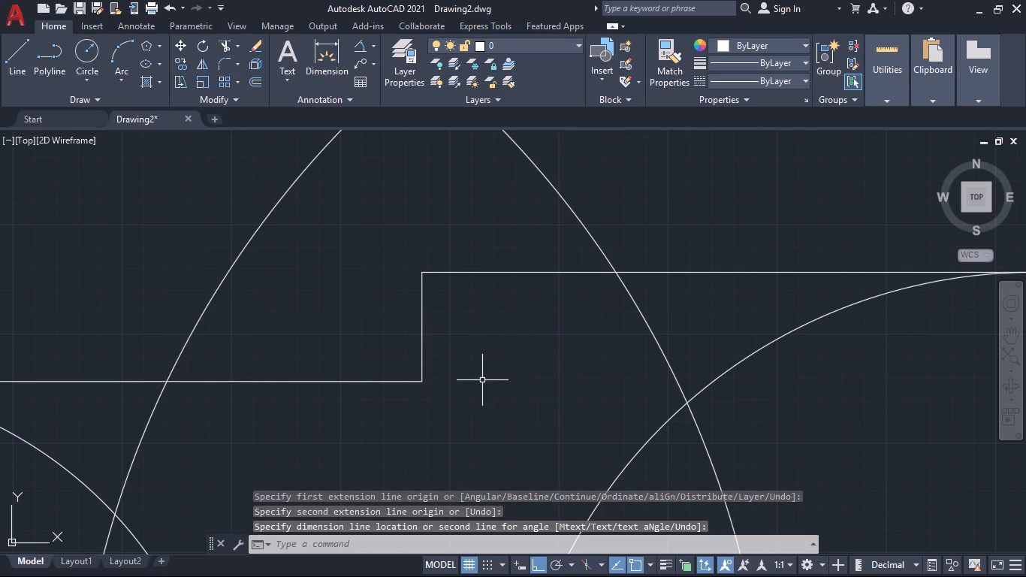
Fillet the corner between the vertical line and the upper horizontal line with a 3 mm radius.
middle_drag(487, 385, 480, 378)
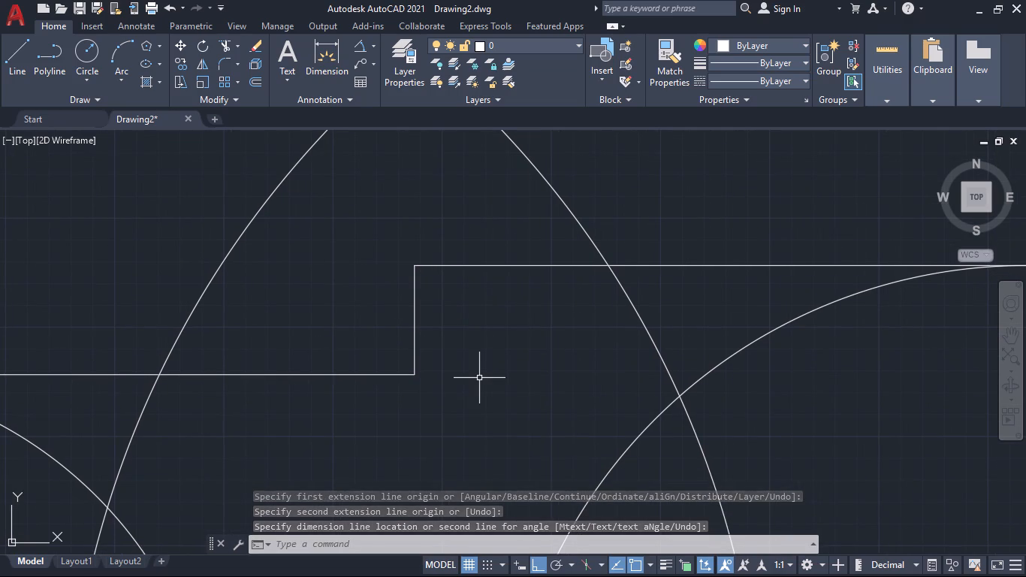
middle_drag(479, 377, 476, 369)
middle_drag(484, 376, 481, 406)
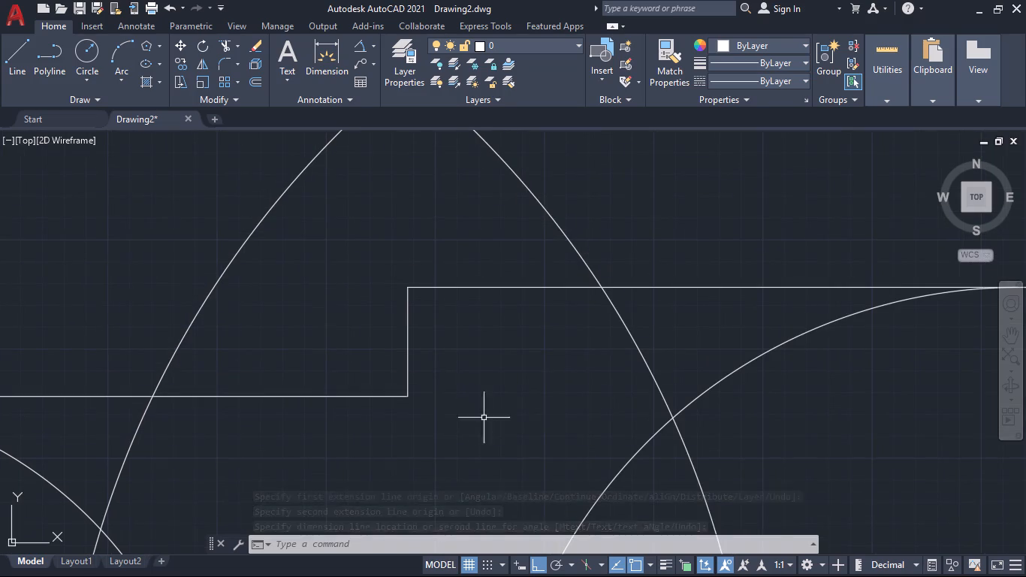
middle_drag(482, 400, 499, 299)
click(228, 62)
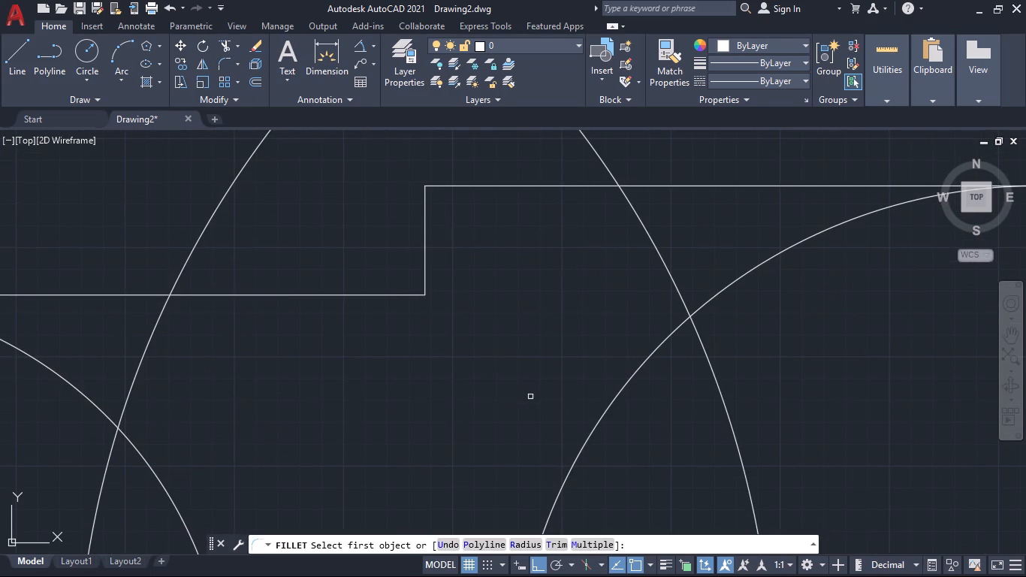
middle_drag(530, 397, 559, 482)
scroll(524, 428, up, 2)
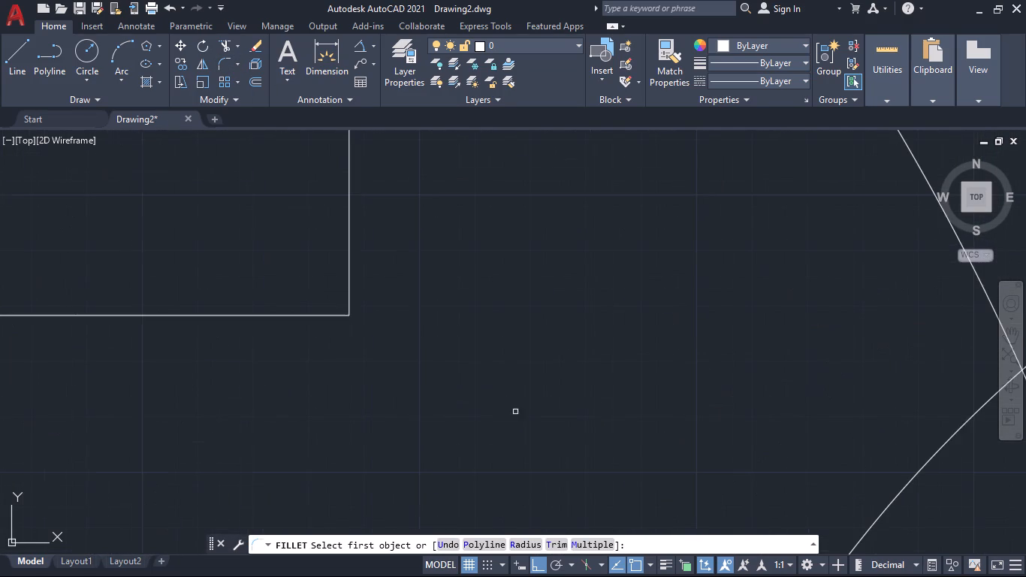
scroll(459, 336, down, 2)
middle_drag(475, 338, 505, 452)
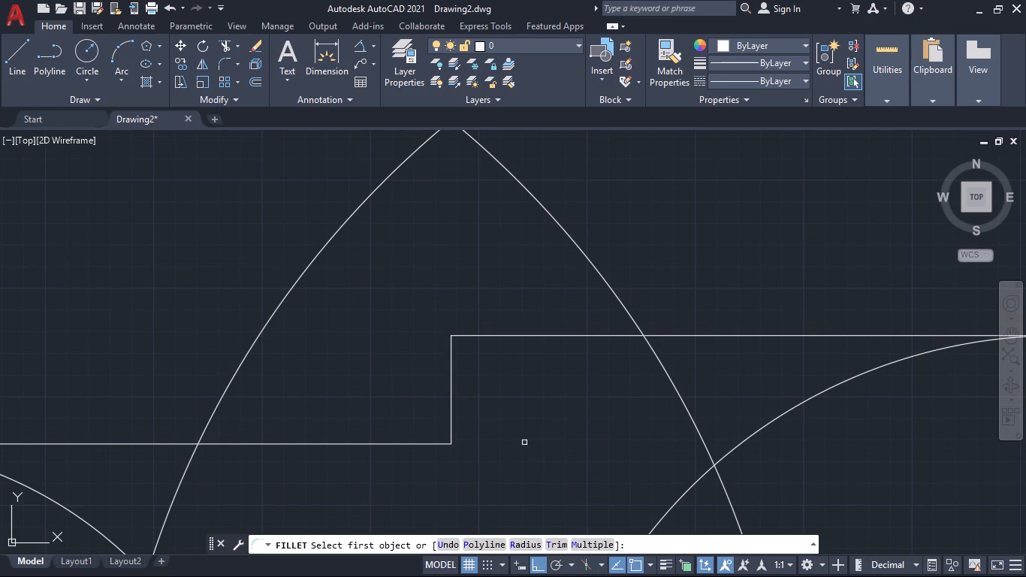
click(449, 397)
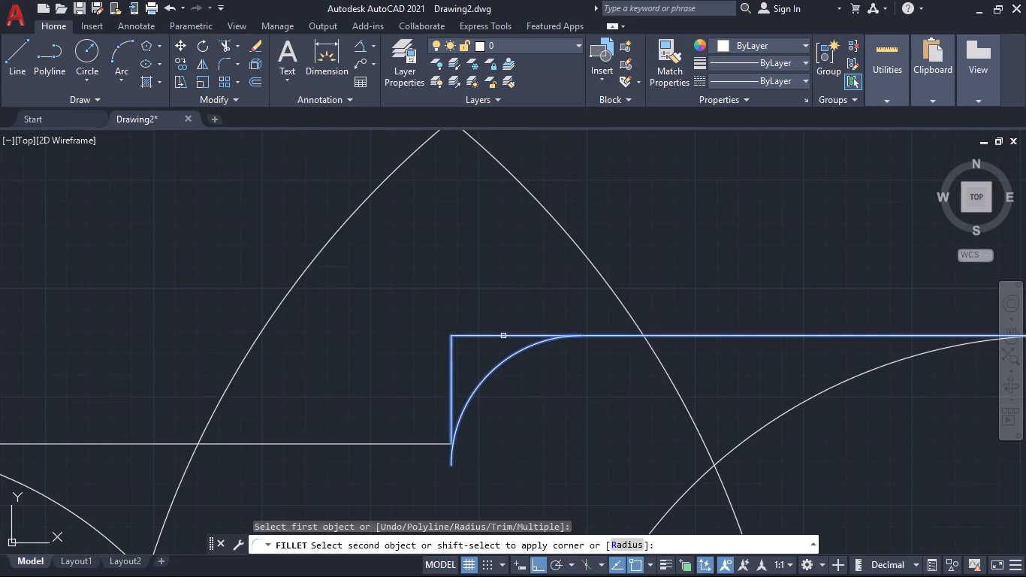
click(503, 336)
Stretch the fillet arc's lower end to the corner where the vertical line meets the lower horizontal line.
scroll(465, 428, up, 2)
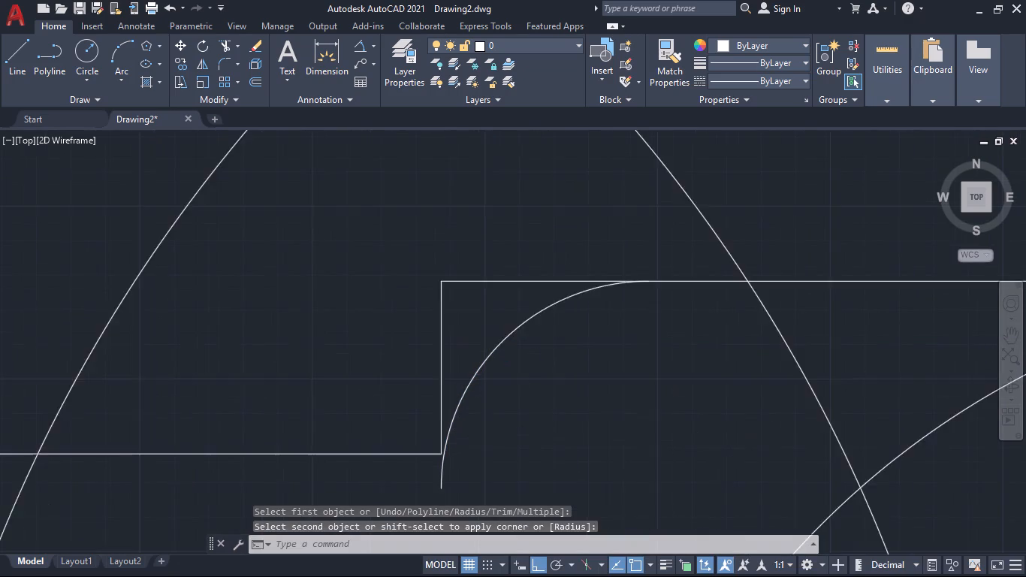
scroll(465, 428, up, 1)
scroll(493, 429, down, 5)
middle_drag(556, 427, 552, 361)
middle_drag(550, 361, 558, 400)
scroll(520, 402, up, 4)
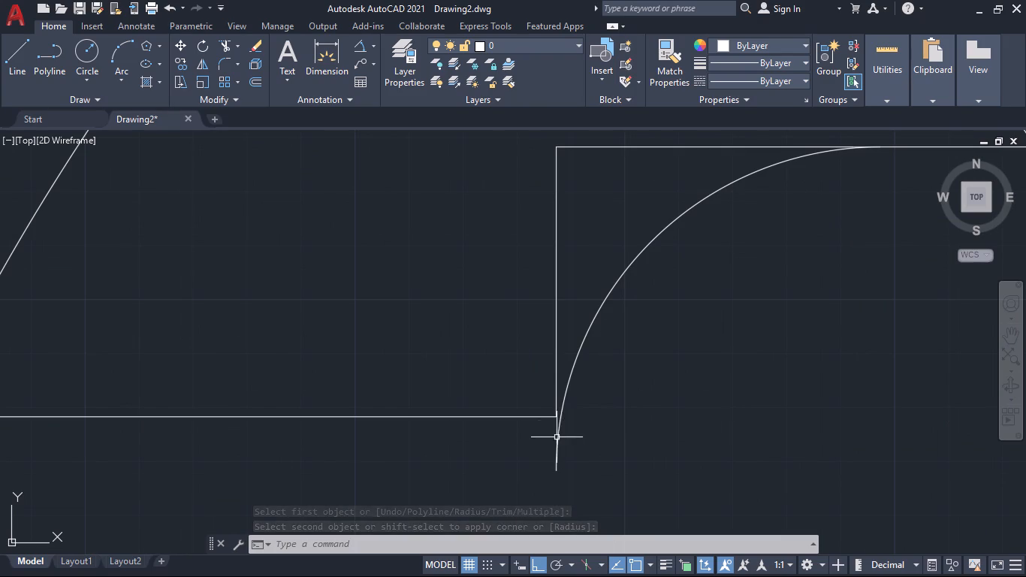
click(557, 437)
click(555, 471)
click(556, 415)
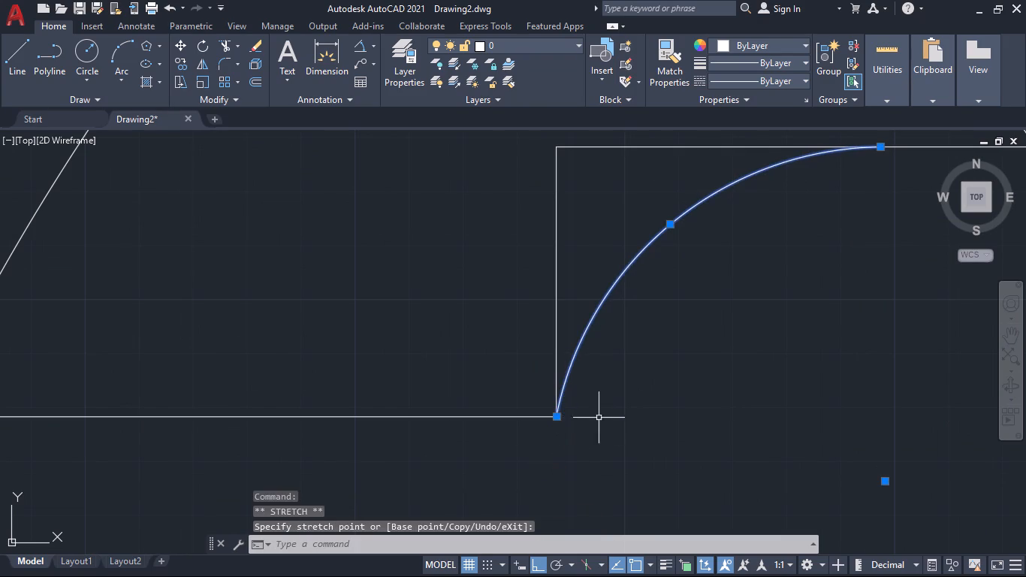
scroll(631, 415, down, 1)
middle_drag(663, 410, 629, 452)
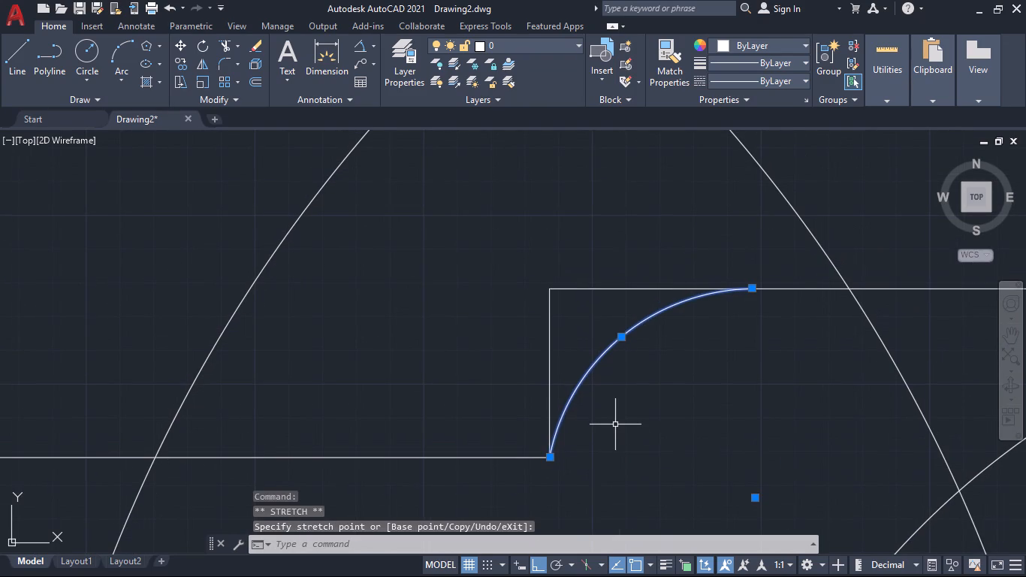
key(Escape)
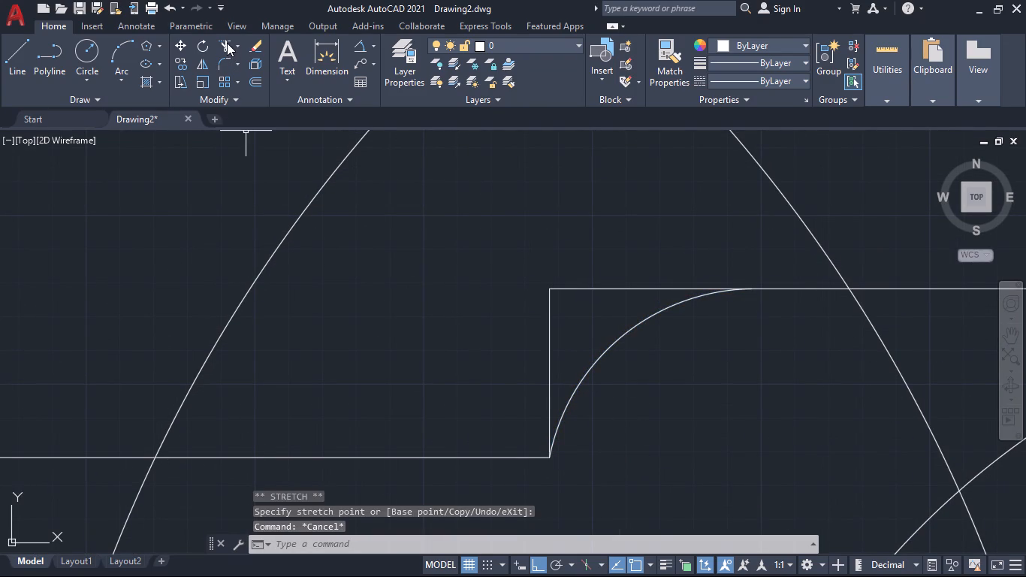
Trim away the vertical line and the horizontal stub outside the fillet arc with one fence.
click(227, 42)
click(657, 255)
click(506, 376)
Examine the joined upper profile, its tangent point on the 12 mm radius circle and the surrounding circles.
scroll(551, 371, down, 2)
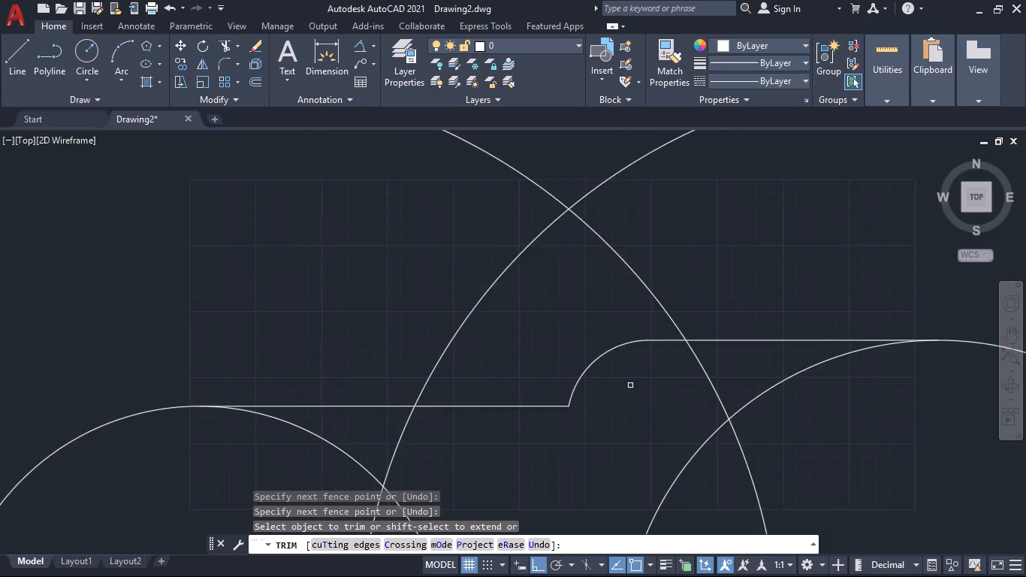
scroll(630, 385, down, 2)
middle_drag(634, 399, 634, 333)
scroll(749, 303, up, 4)
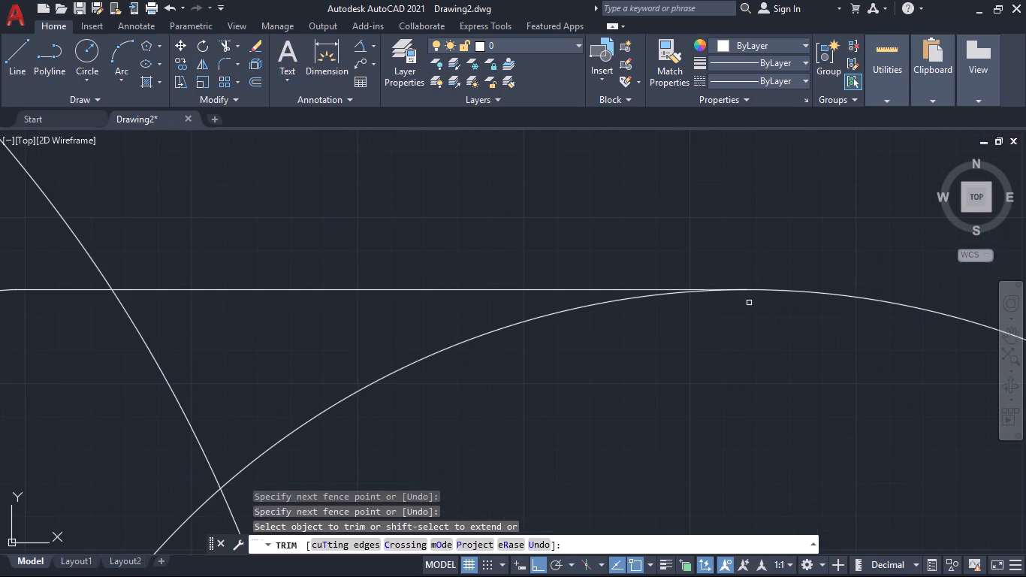
scroll(690, 391, down, 3)
middle_drag(709, 425, 710, 422)
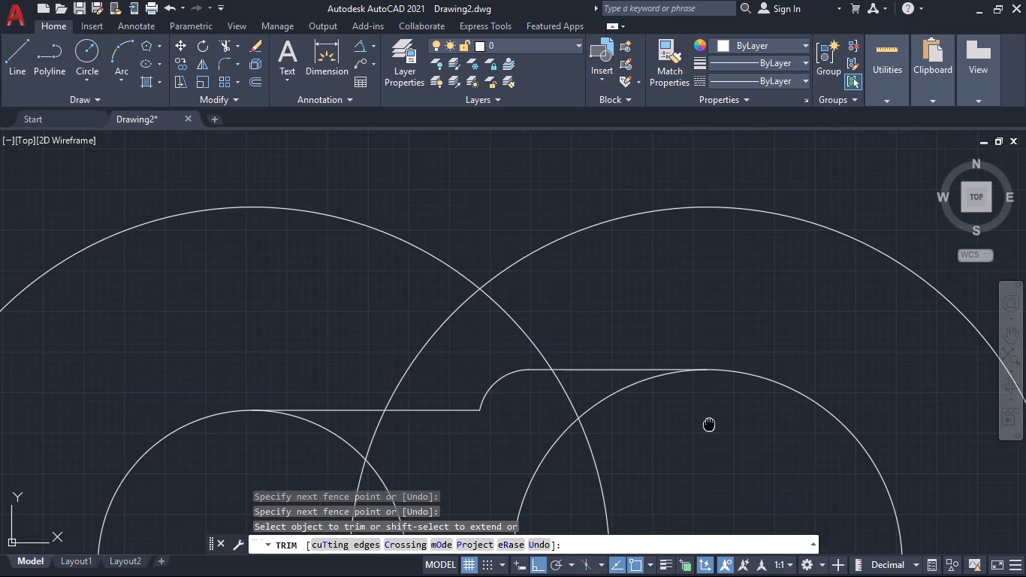
middle_drag(710, 422, 717, 325)
middle_drag(720, 323, 718, 276)
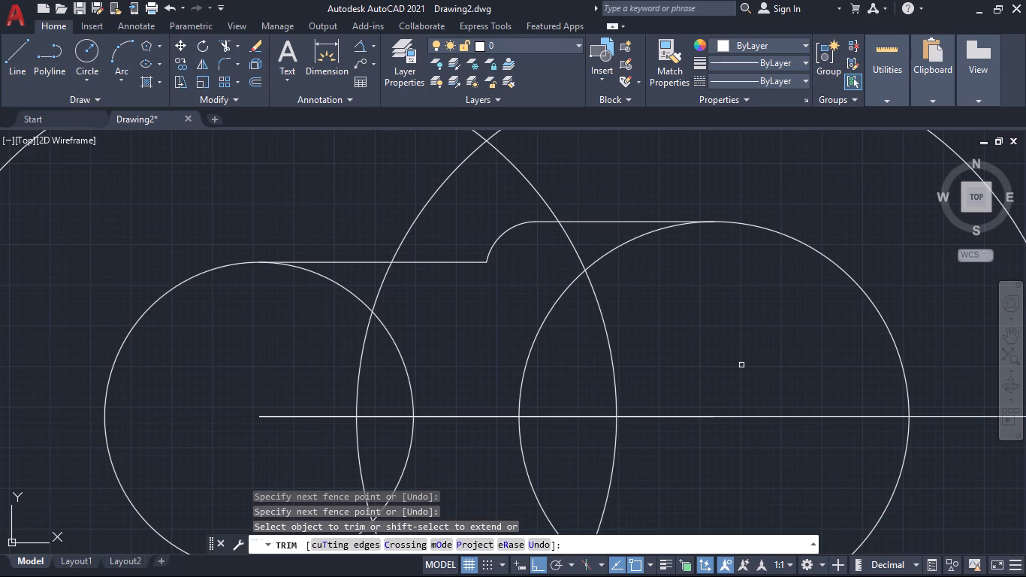
Trim away the 3 mm fillet arc and the whole upper horizontal line leading to the 12 mm radius circle.
scroll(748, 364, down, 3)
middle_drag(741, 406, 762, 358)
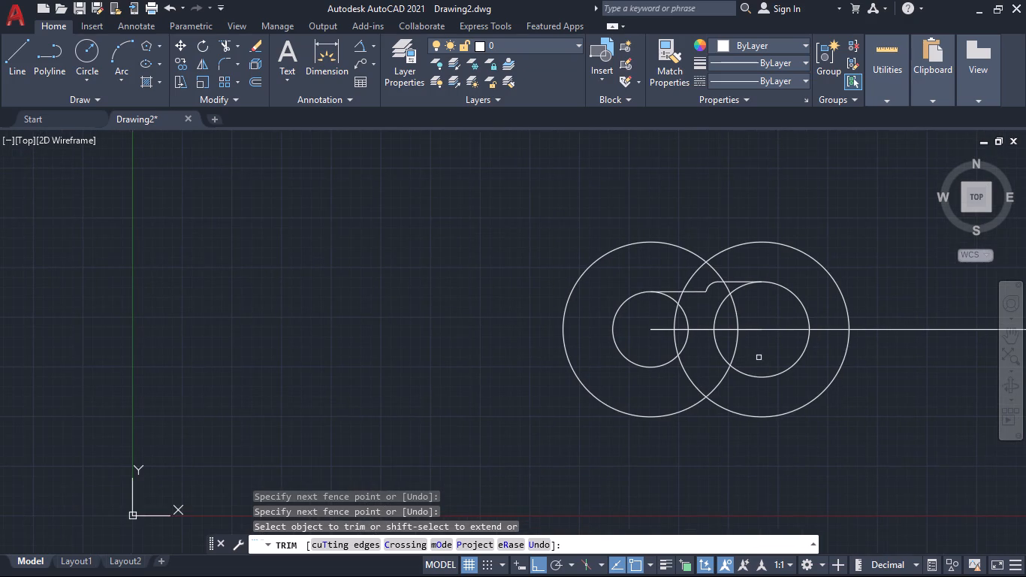
middle_drag(759, 358, 747, 406)
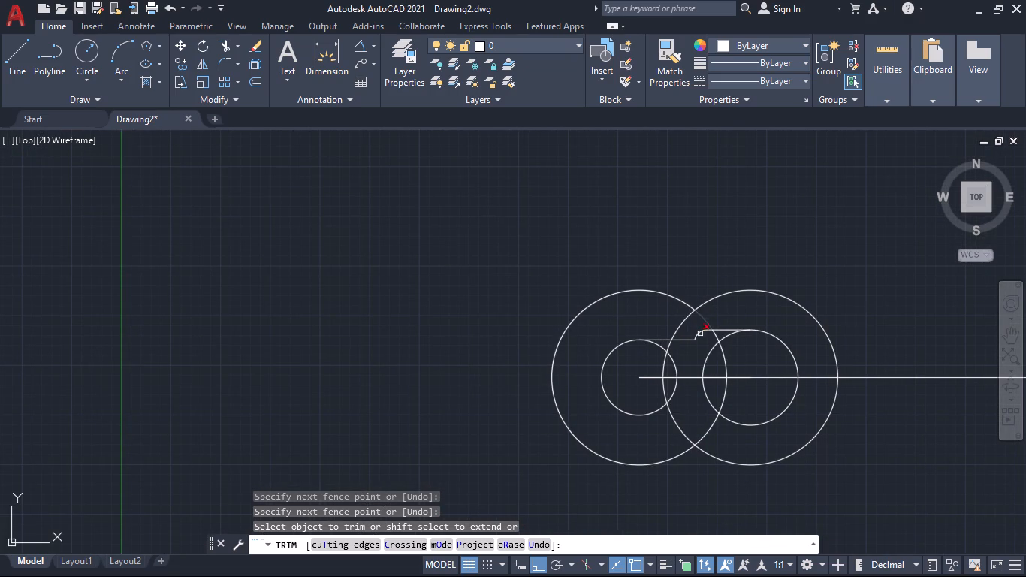
middle_drag(703, 343, 699, 391)
scroll(695, 377, up, 3)
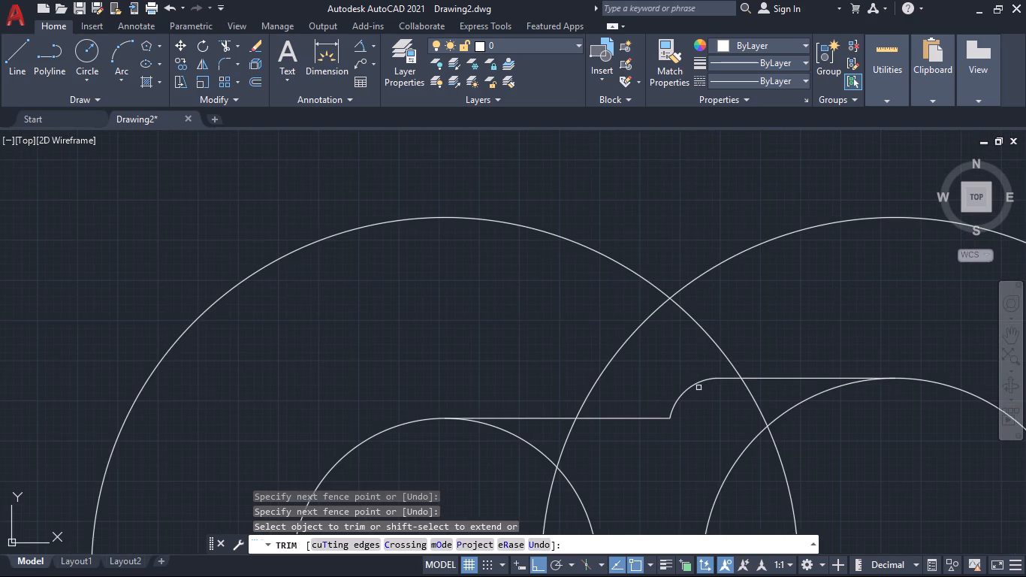
middle_drag(708, 402, 630, 385)
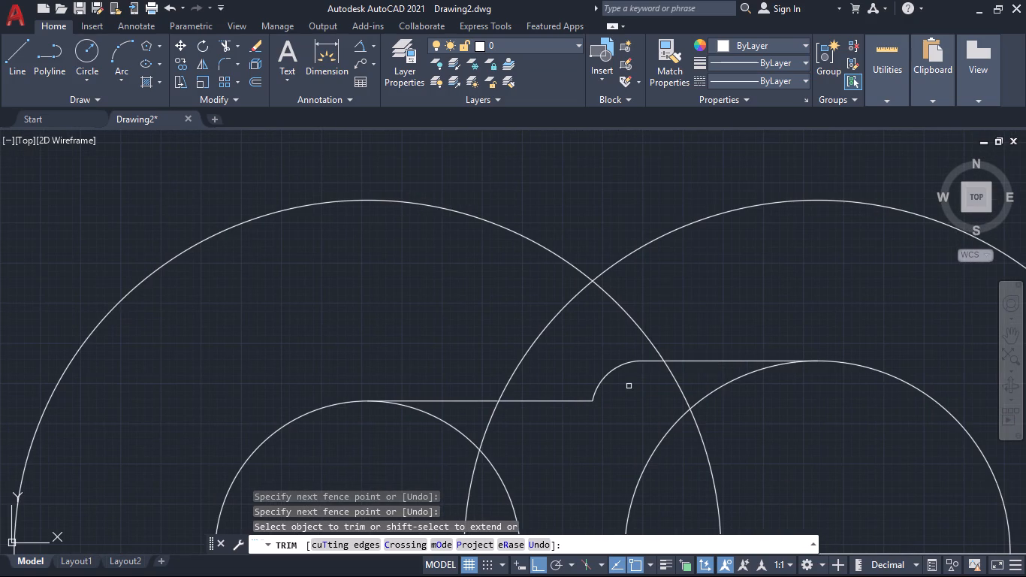
middle_drag(629, 386, 631, 412)
click(634, 412)
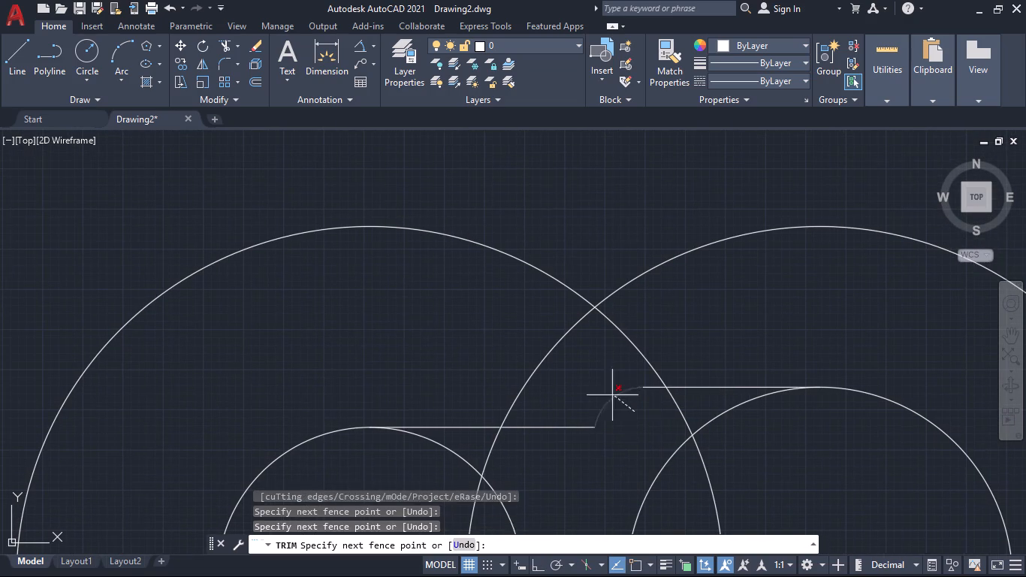
click(602, 388)
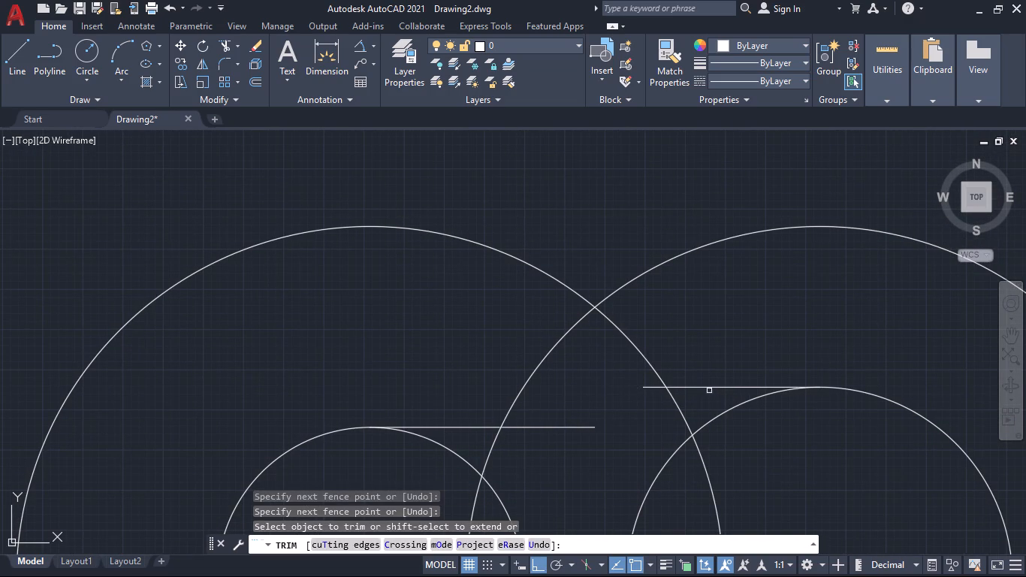
click(710, 390)
click(724, 375)
click(647, 388)
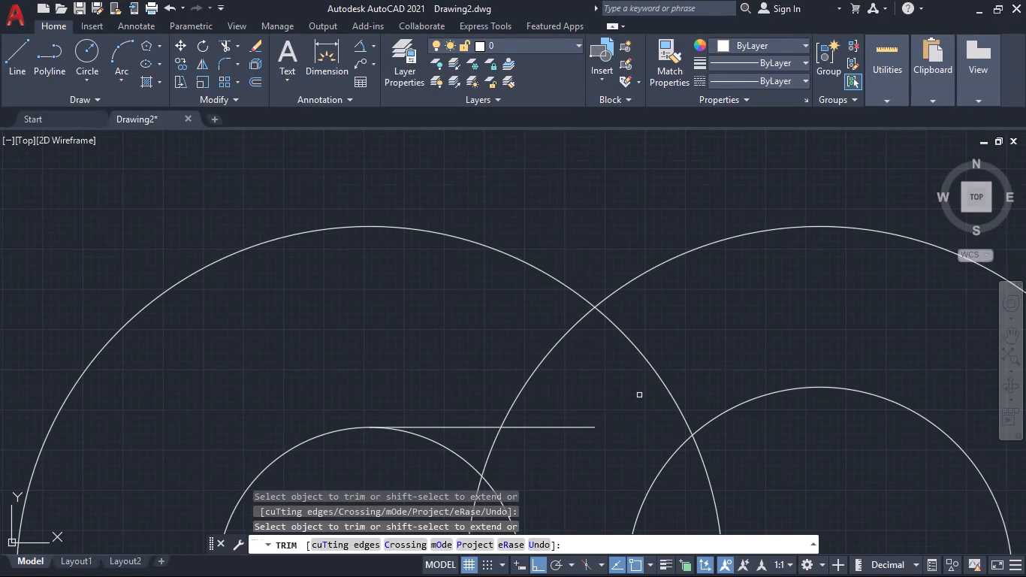
Draw a 14 mm horizontal line from the top of the 12 mm radius circle toward the other circle, and down to the lower line's end.
middle_drag(638, 403, 644, 352)
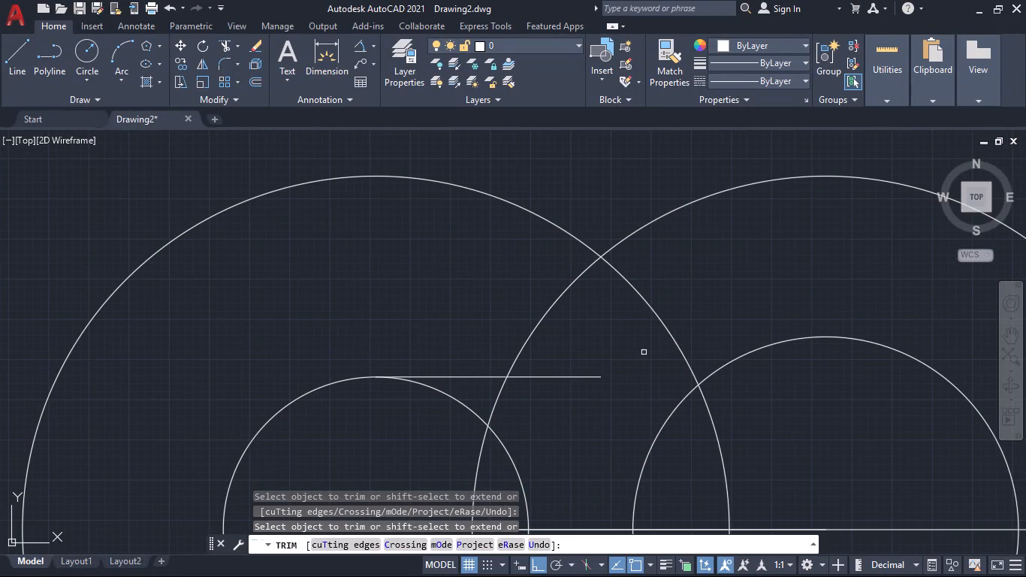
click(18, 48)
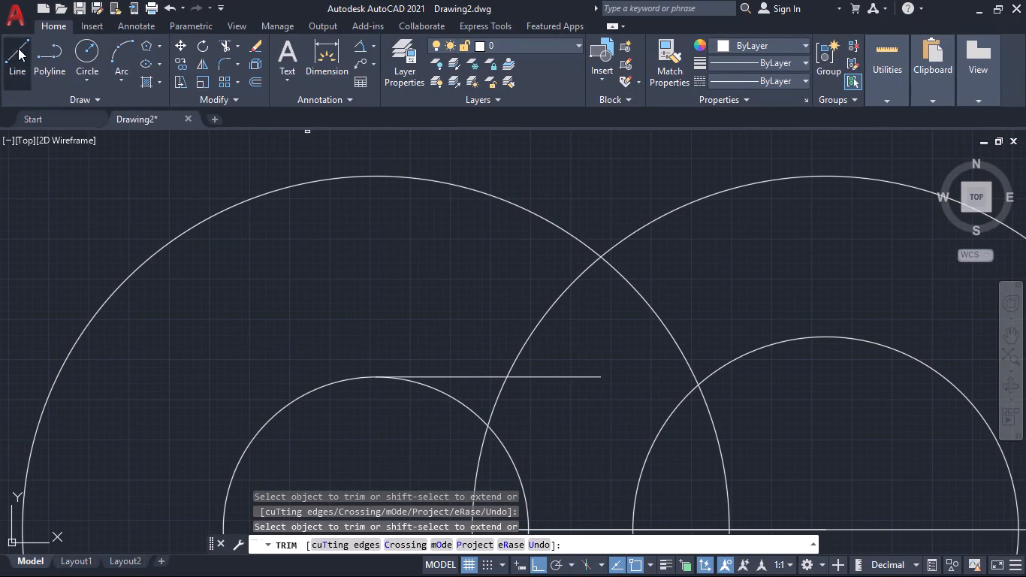
click(819, 336)
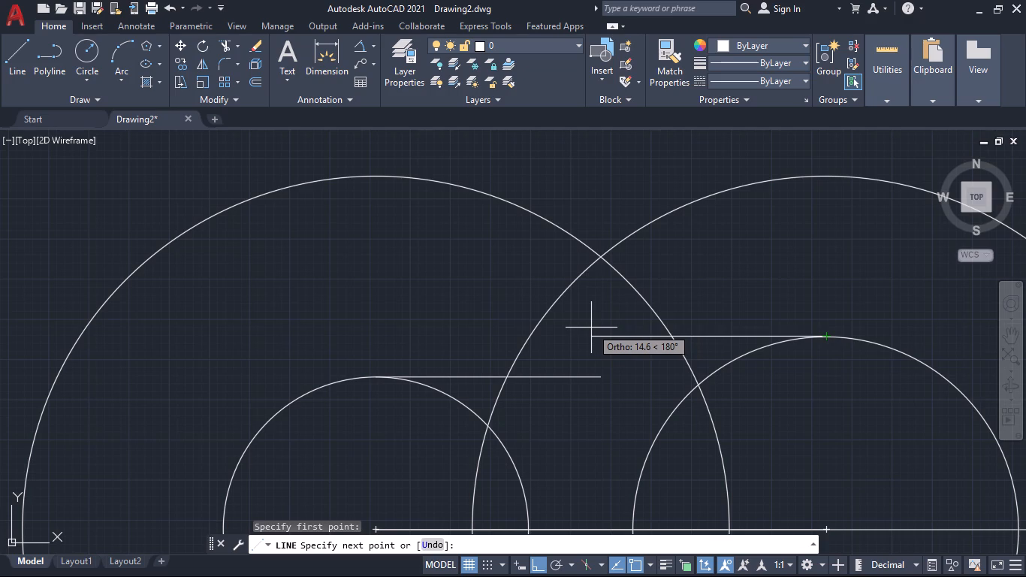
text(14)
key(Return)
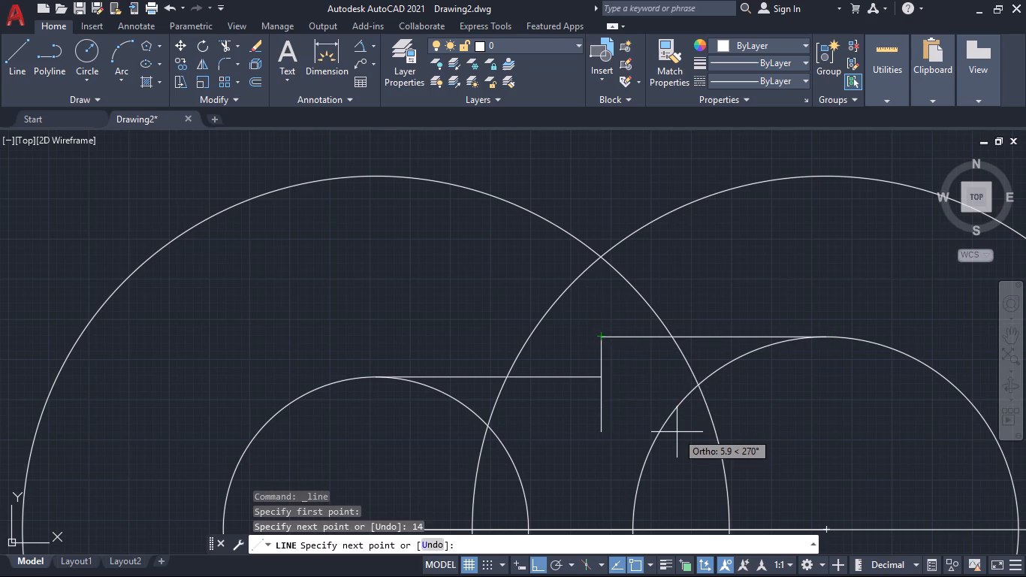
click(602, 379)
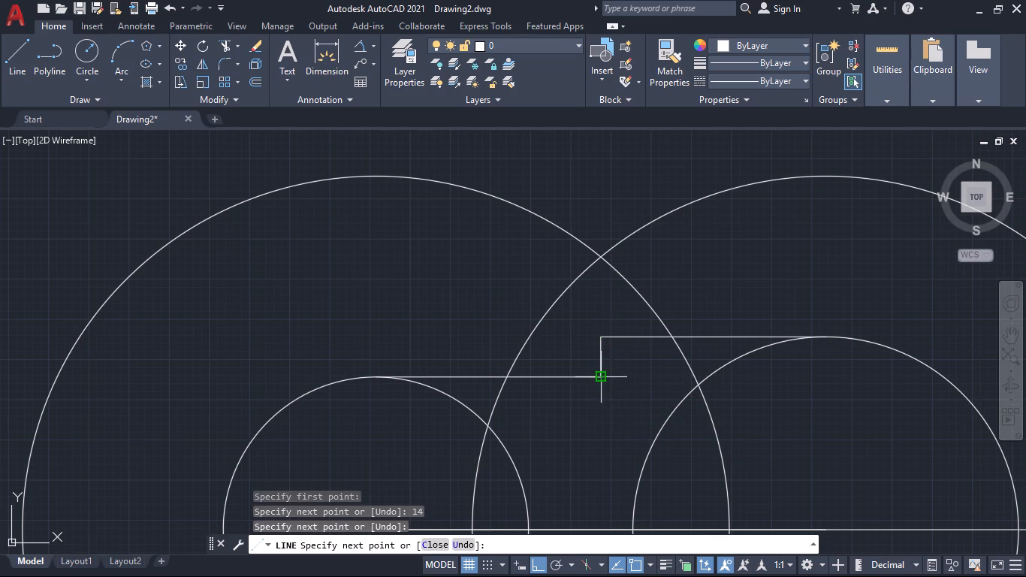
key(space)
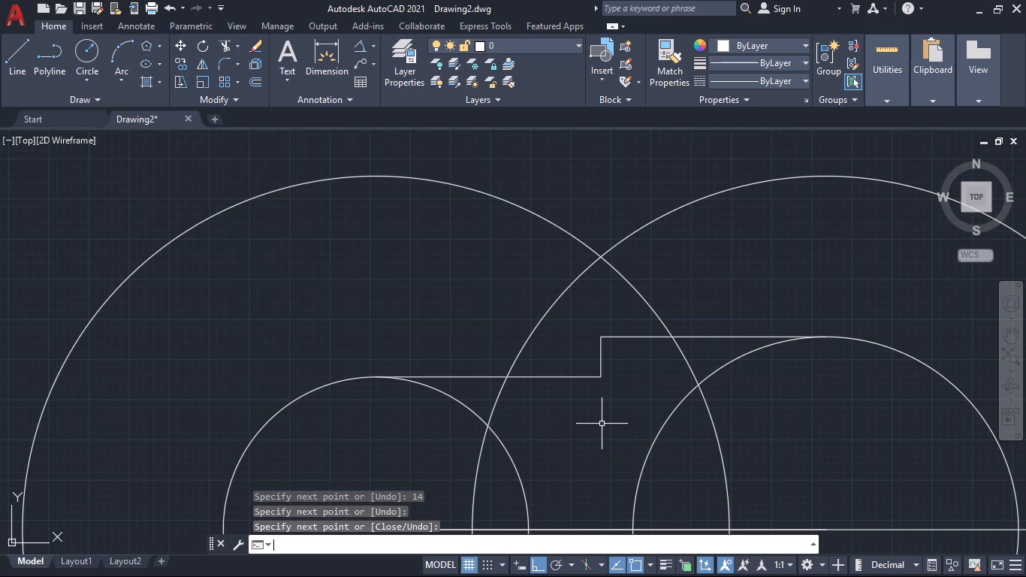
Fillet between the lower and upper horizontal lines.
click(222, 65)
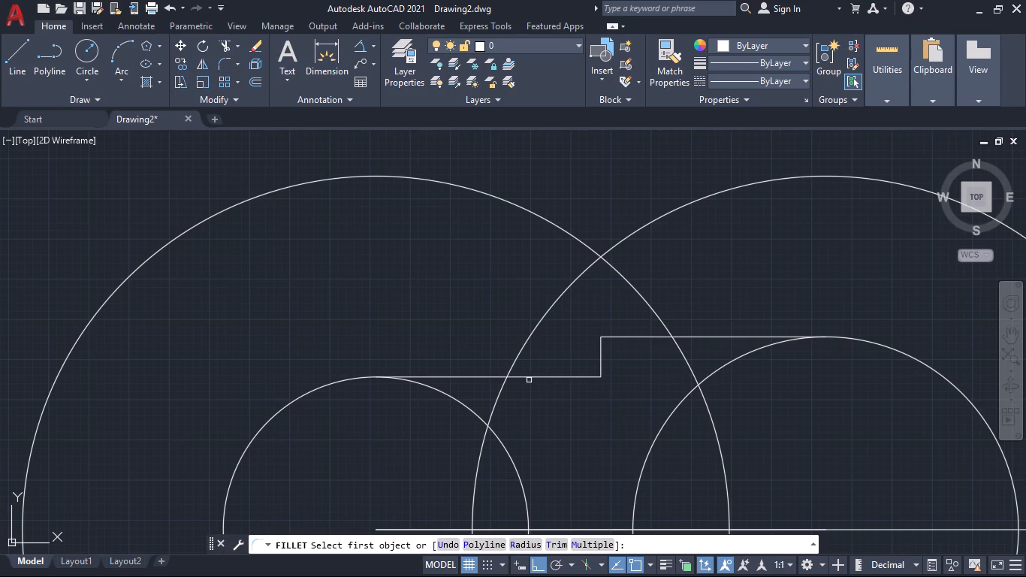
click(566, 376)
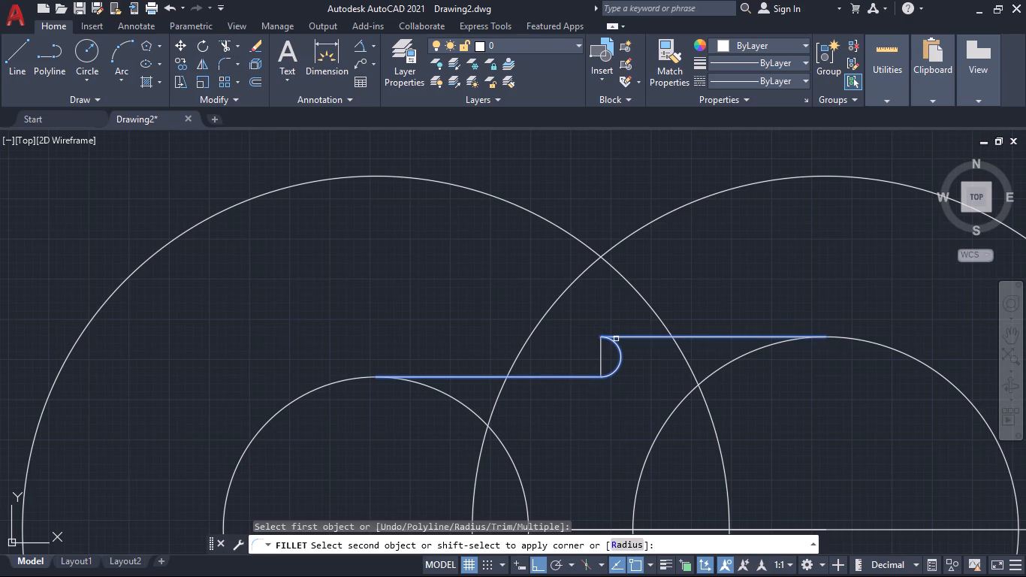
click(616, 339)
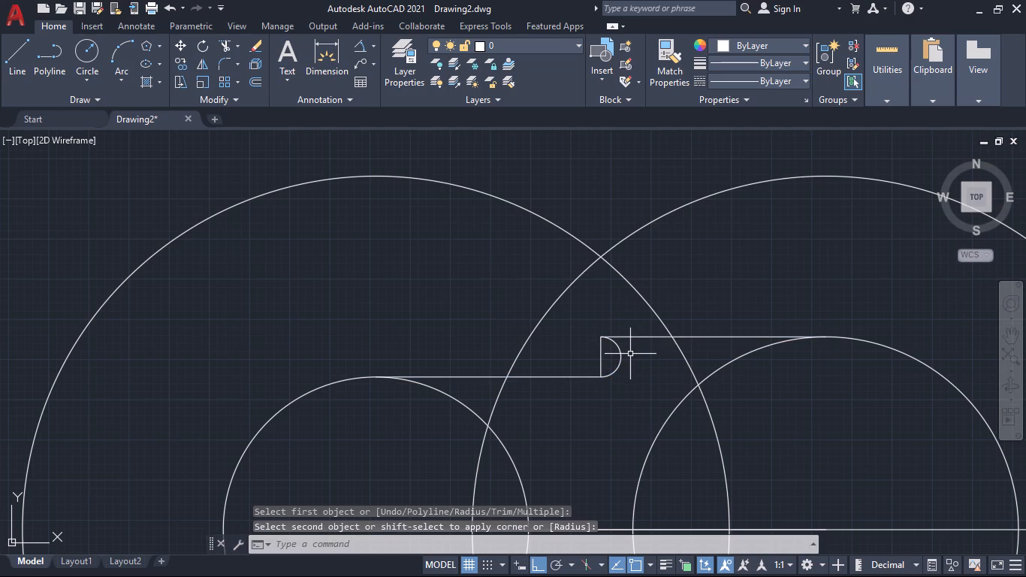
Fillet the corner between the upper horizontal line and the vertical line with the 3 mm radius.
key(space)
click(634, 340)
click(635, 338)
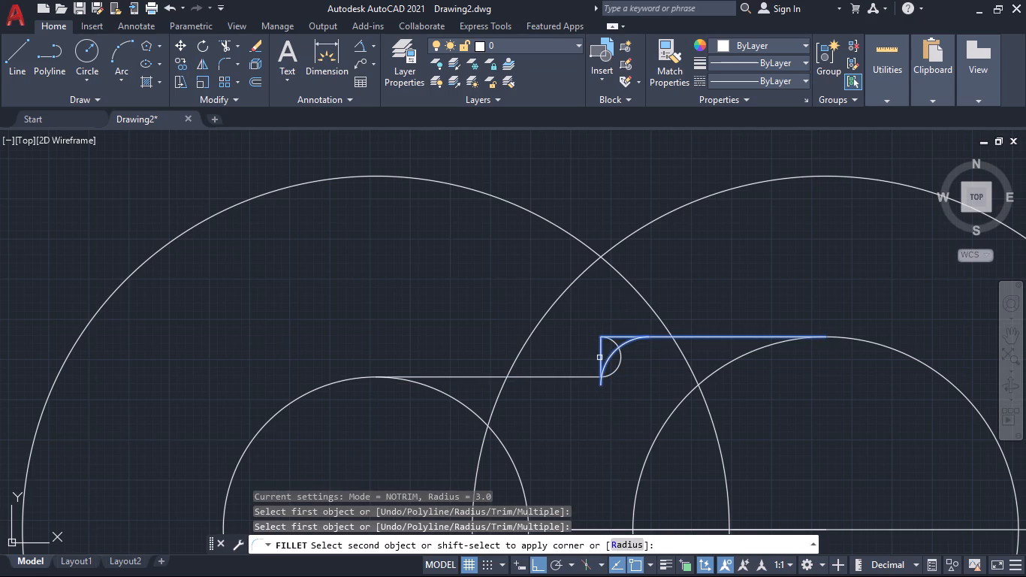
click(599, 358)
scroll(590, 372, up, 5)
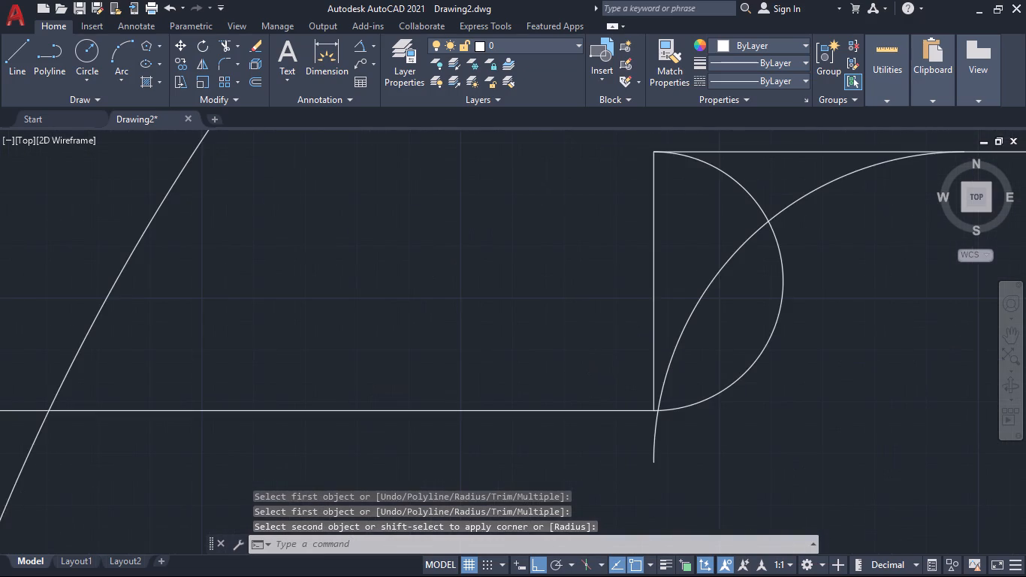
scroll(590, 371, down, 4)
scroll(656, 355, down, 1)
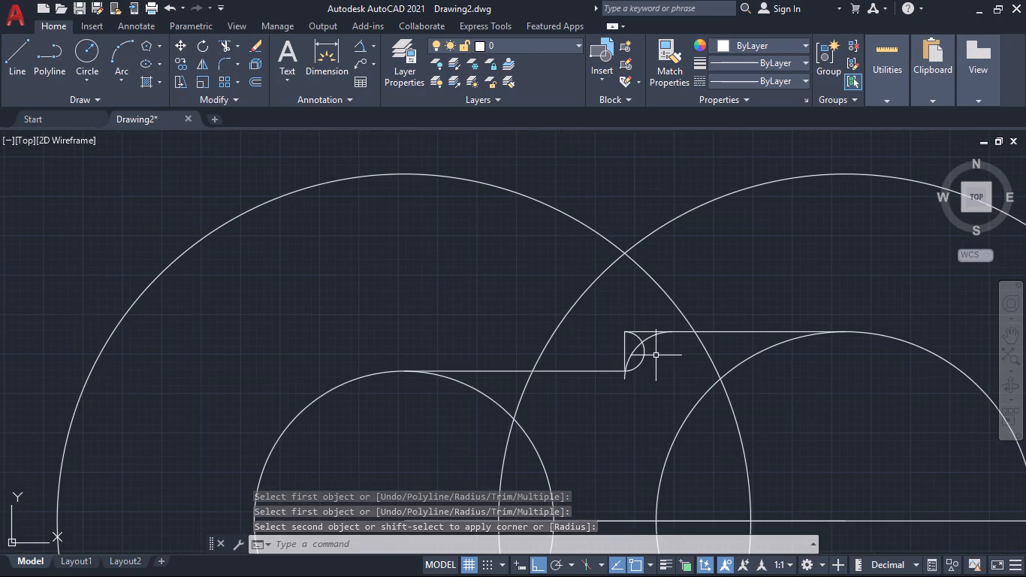
Fillet the corner between the upper horizontal line and the vertical line with a 2.5 mm radius.
click(216, 61)
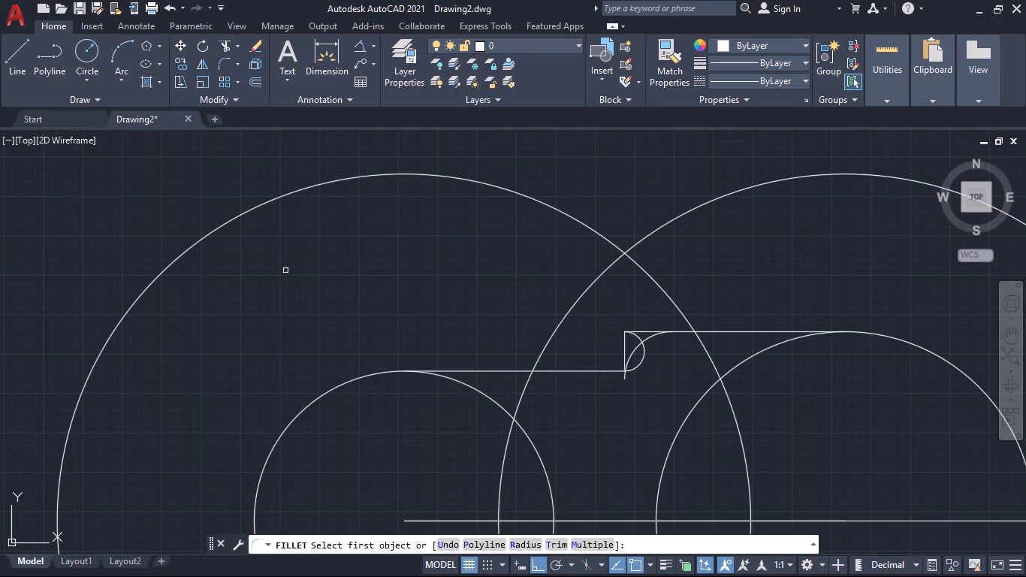
click(523, 545)
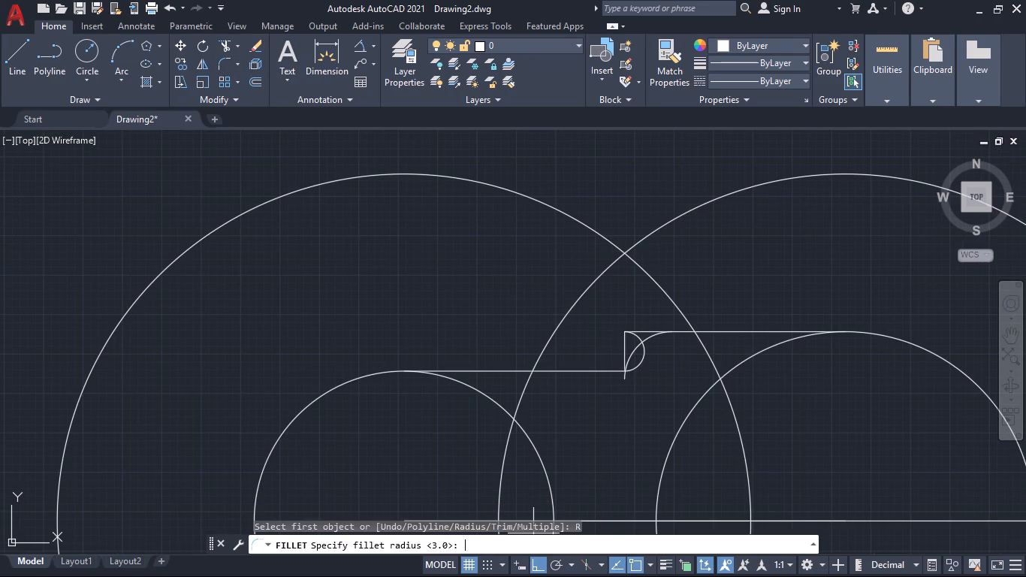
text(2.5)
key(Return)
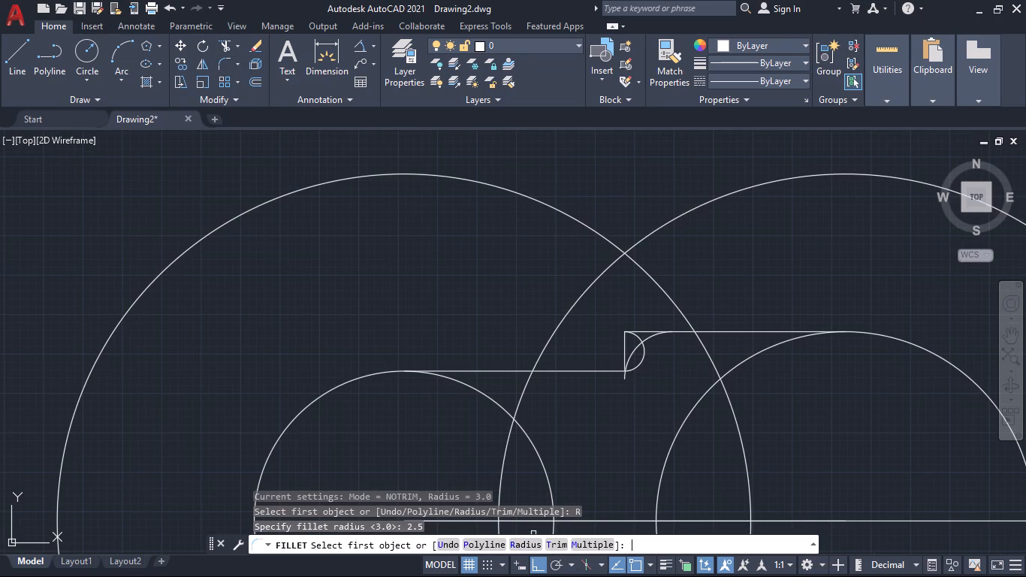
scroll(644, 316, up, 2)
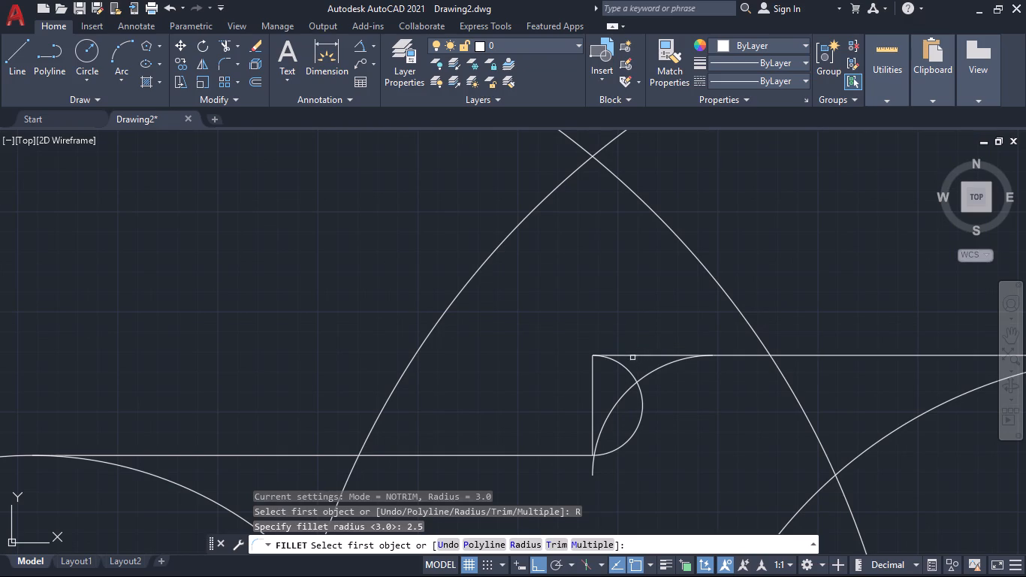
click(632, 357)
click(591, 406)
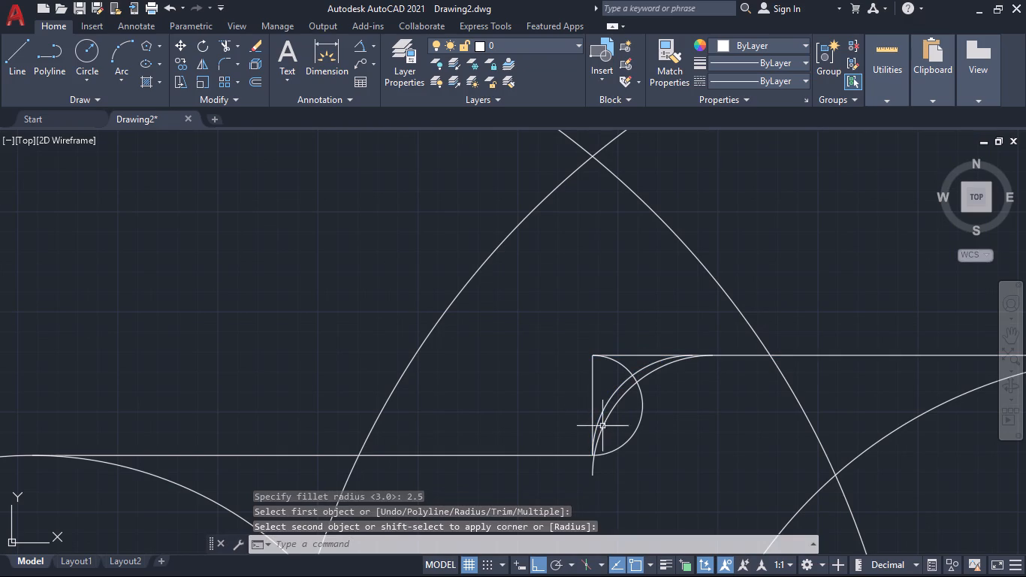
Delete the semicircular arc and the 3 mm fillet arc at the step, keeping the 2.5 mm arc.
middle_drag(685, 430, 659, 432)
click(632, 370)
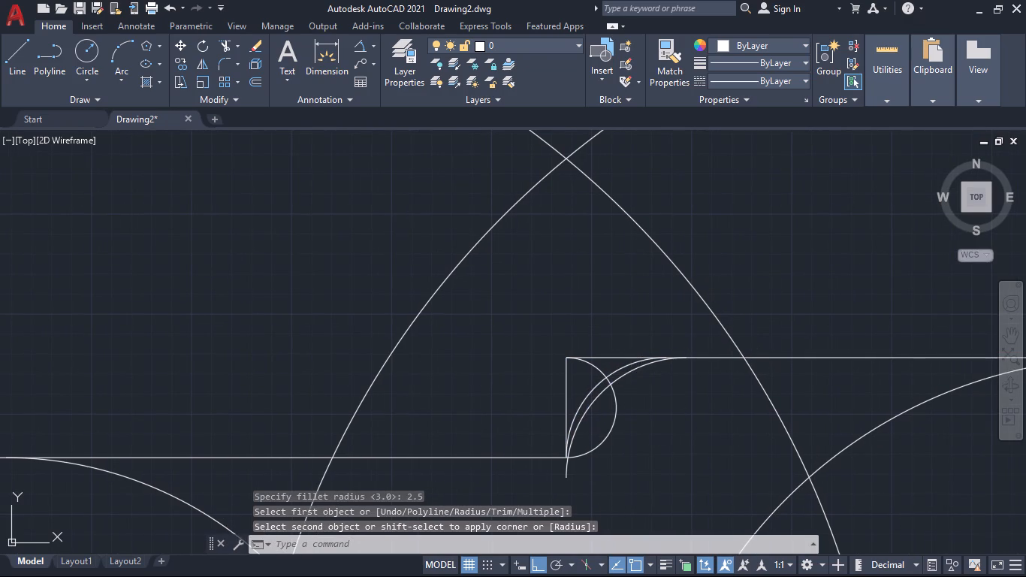
click(614, 400)
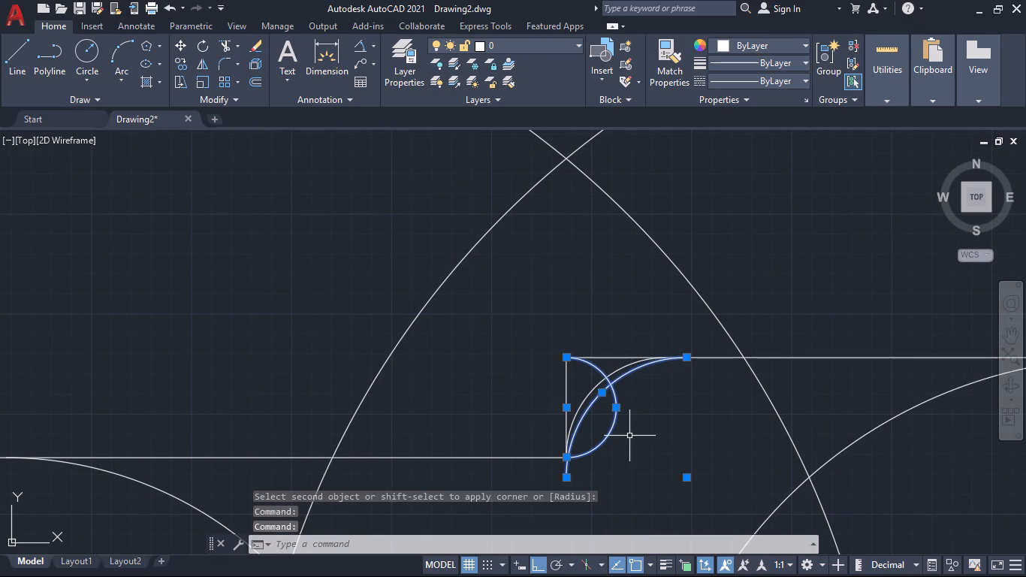
key(Delete)
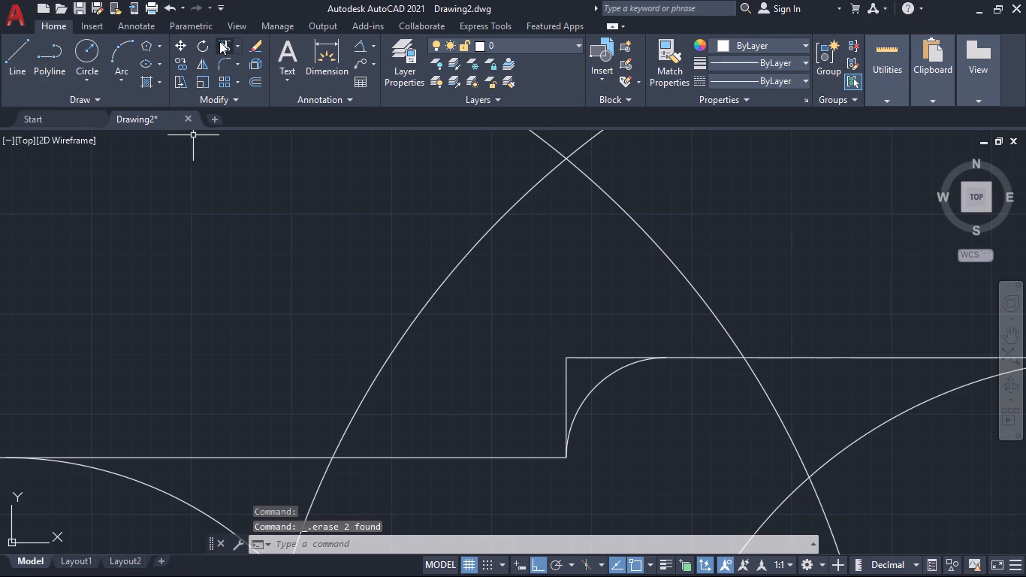
Trim away the vertical line and the horizontal stub outside the 2.5 mm fillet arc with one fence.
click(220, 41)
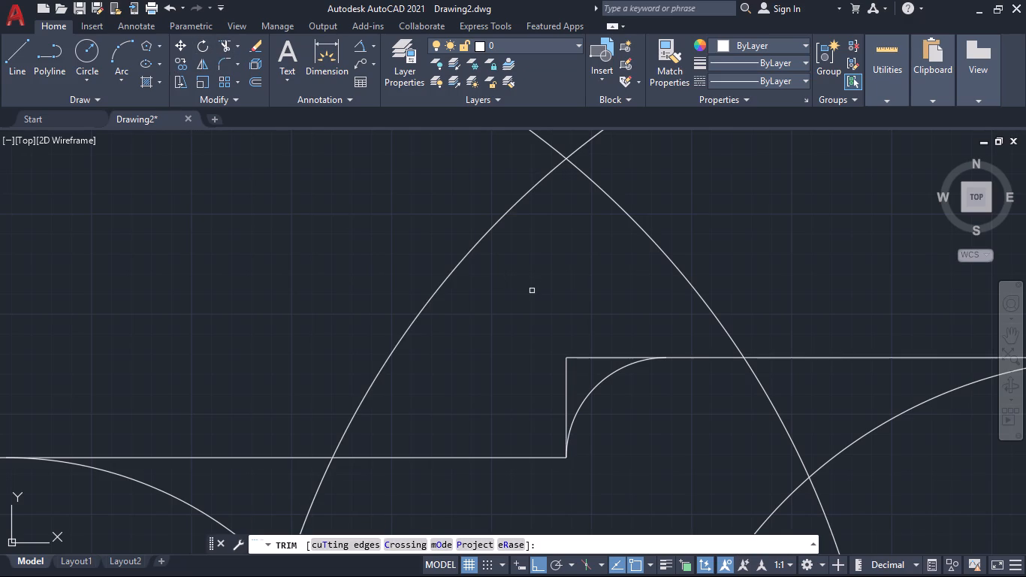
click(596, 332)
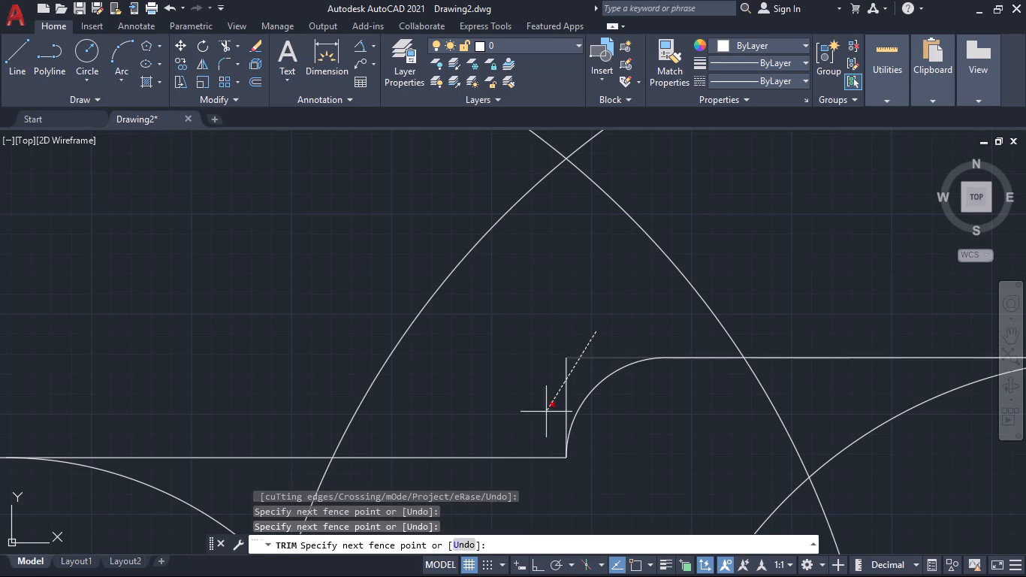
click(545, 414)
Examine the stepped upper profile with its fillet arc and the surrounding concentric circles.
middle_drag(628, 431, 603, 358)
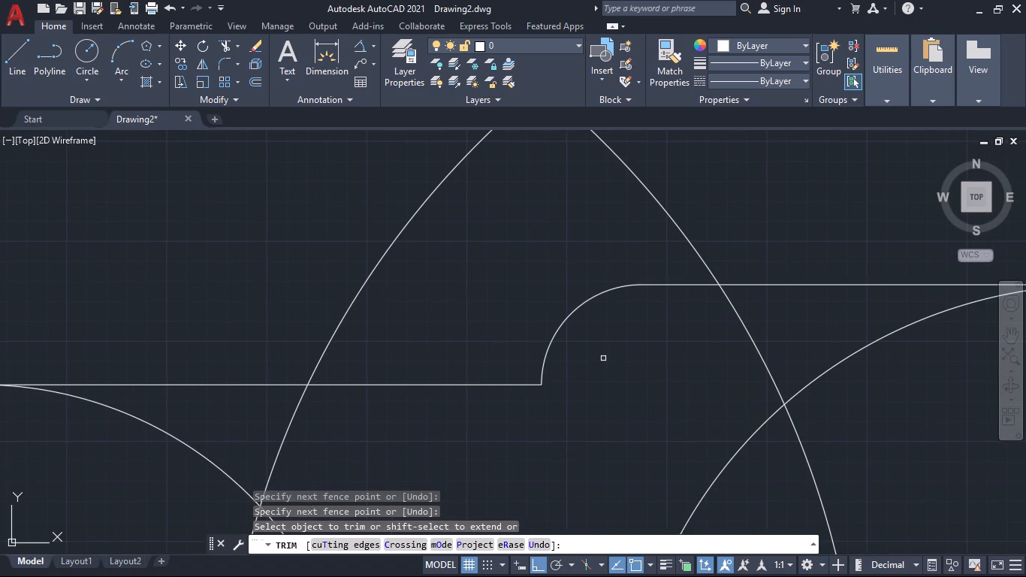
scroll(603, 358, down, 3)
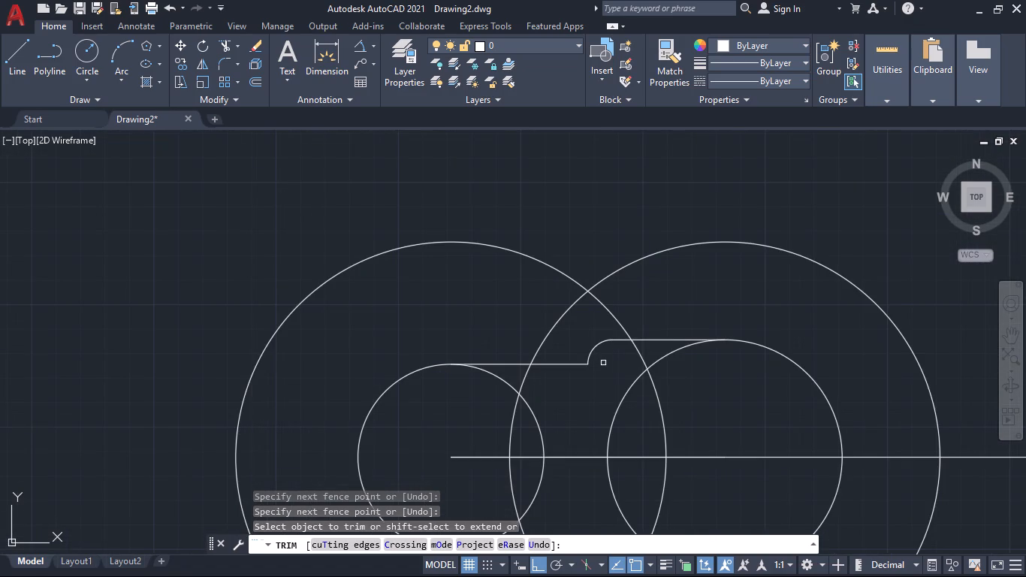
scroll(580, 423, down, 1)
middle_drag(580, 423, 559, 391)
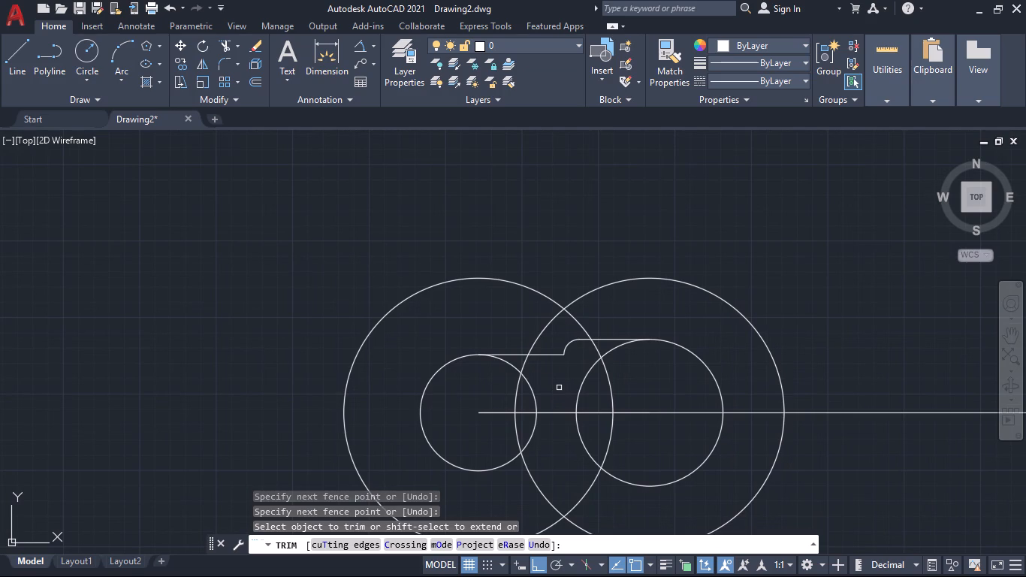
middle_drag(559, 387, 567, 361)
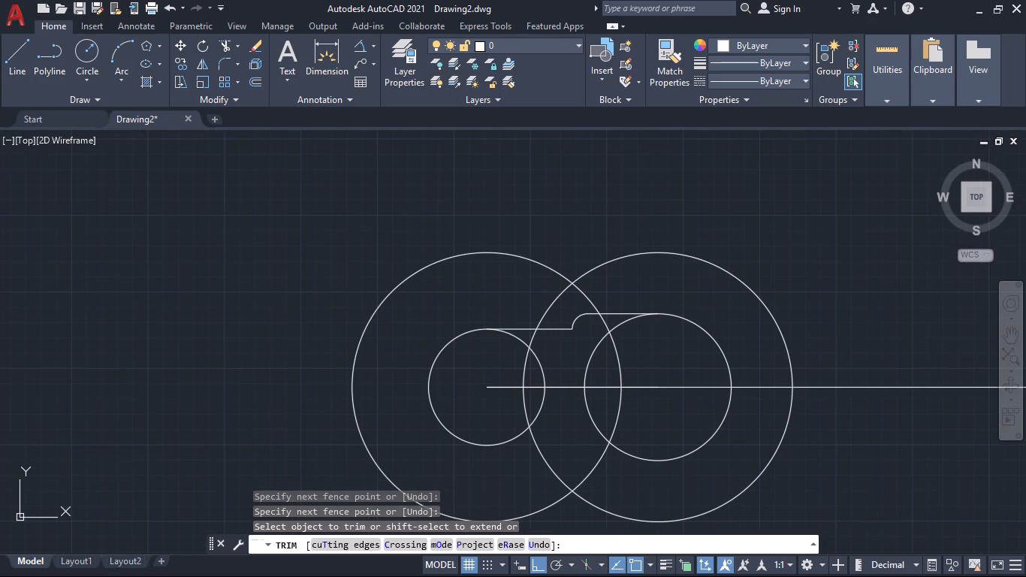
middle_drag(567, 361, 559, 424)
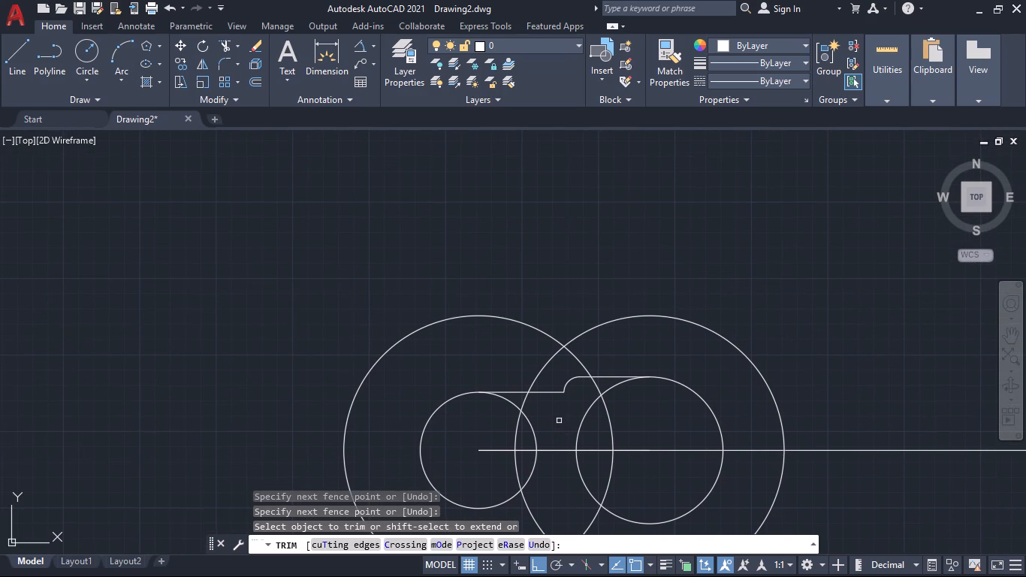
middle_drag(559, 421, 559, 385)
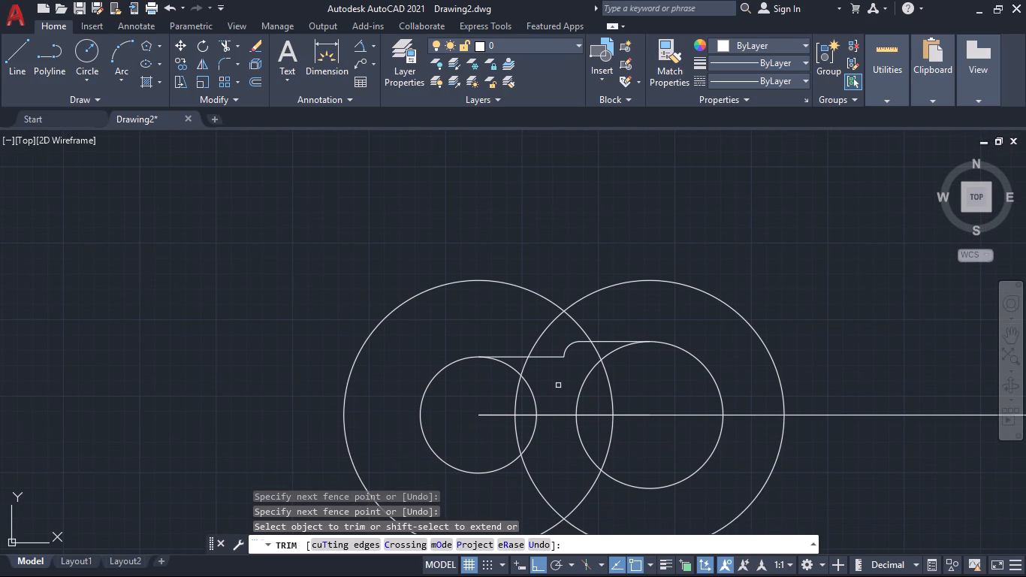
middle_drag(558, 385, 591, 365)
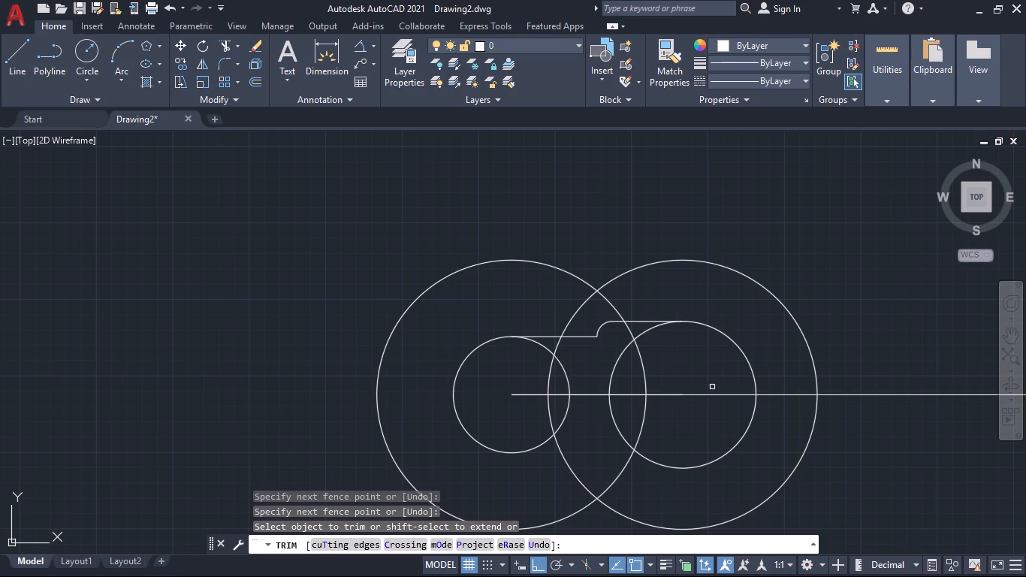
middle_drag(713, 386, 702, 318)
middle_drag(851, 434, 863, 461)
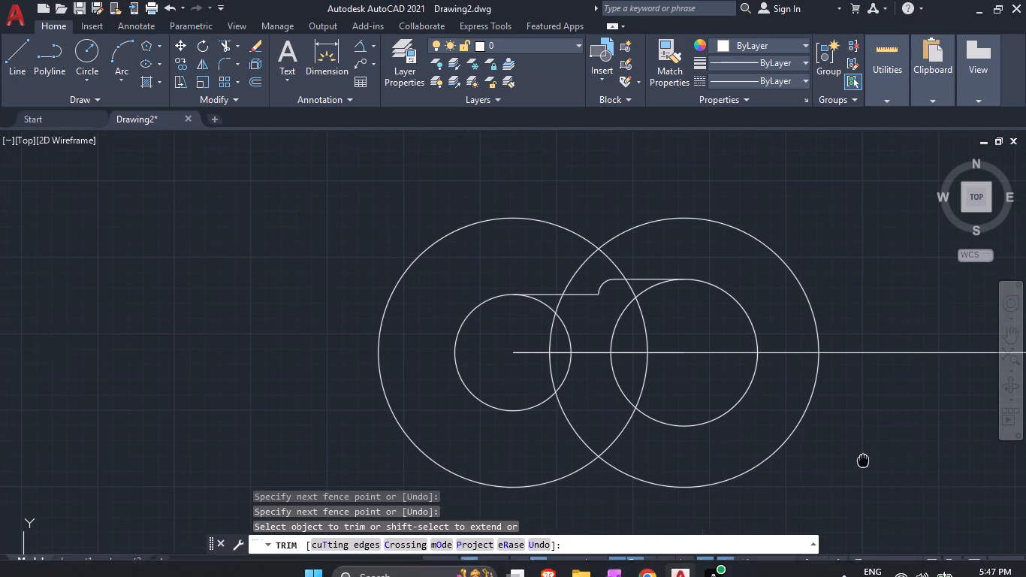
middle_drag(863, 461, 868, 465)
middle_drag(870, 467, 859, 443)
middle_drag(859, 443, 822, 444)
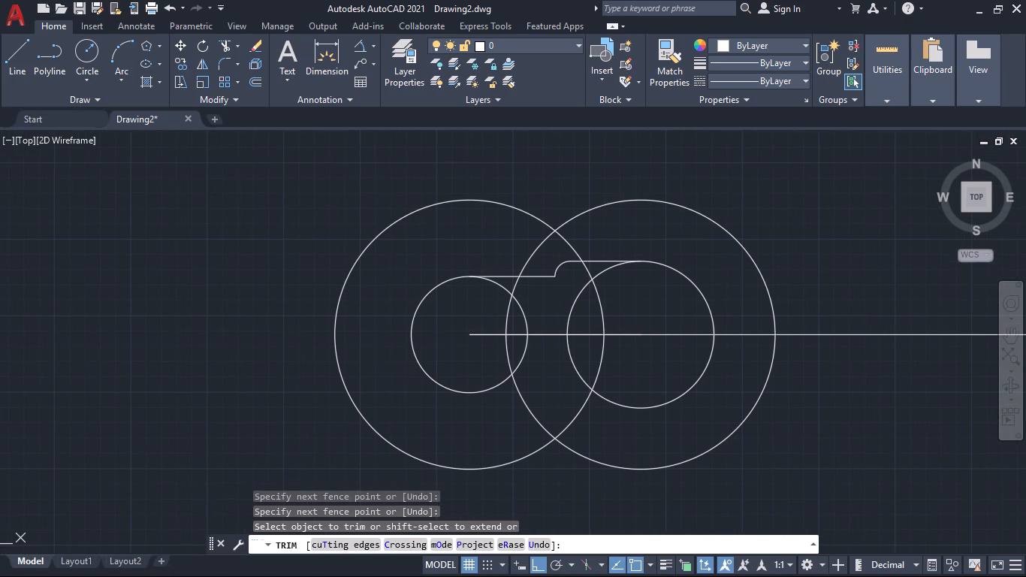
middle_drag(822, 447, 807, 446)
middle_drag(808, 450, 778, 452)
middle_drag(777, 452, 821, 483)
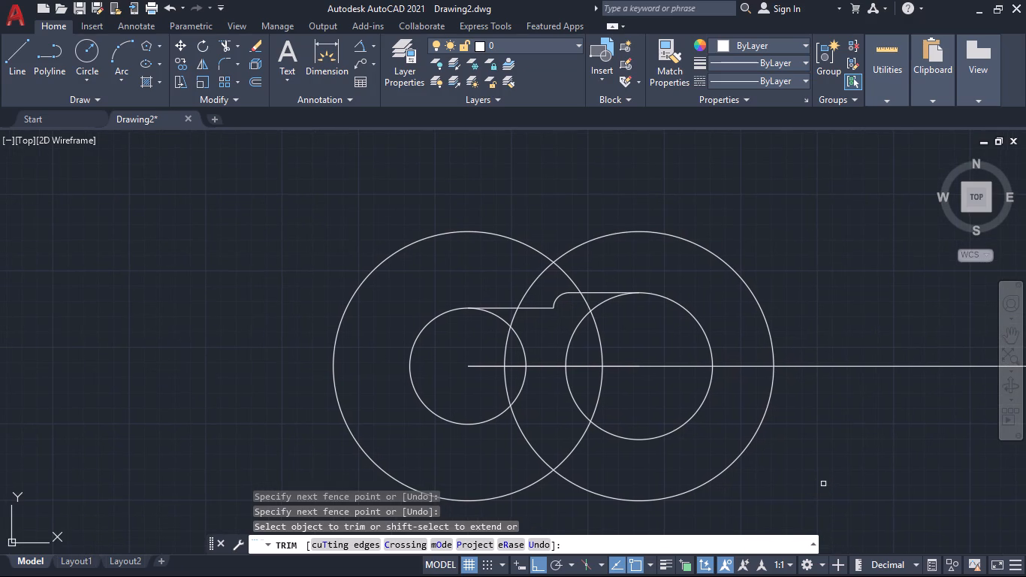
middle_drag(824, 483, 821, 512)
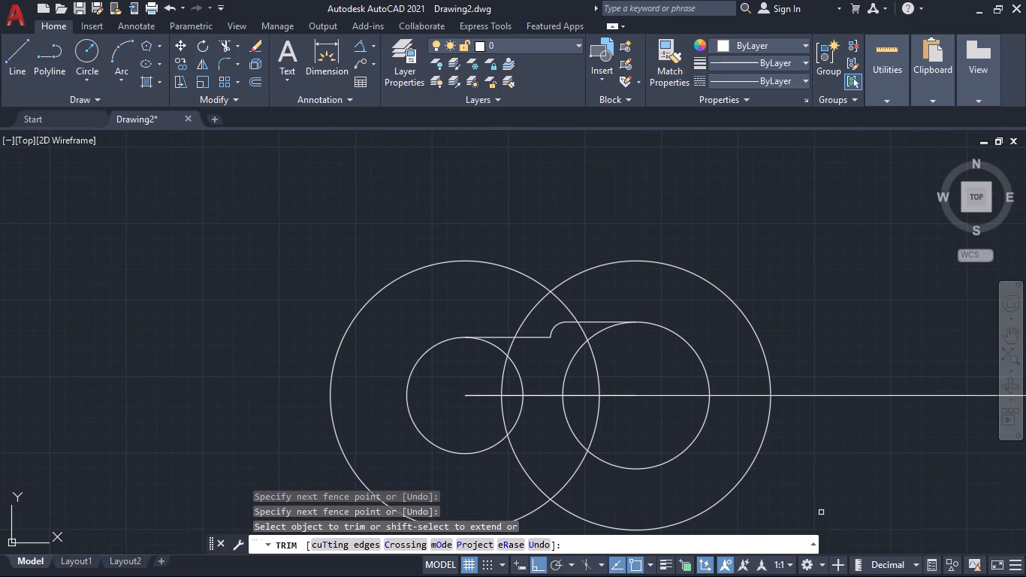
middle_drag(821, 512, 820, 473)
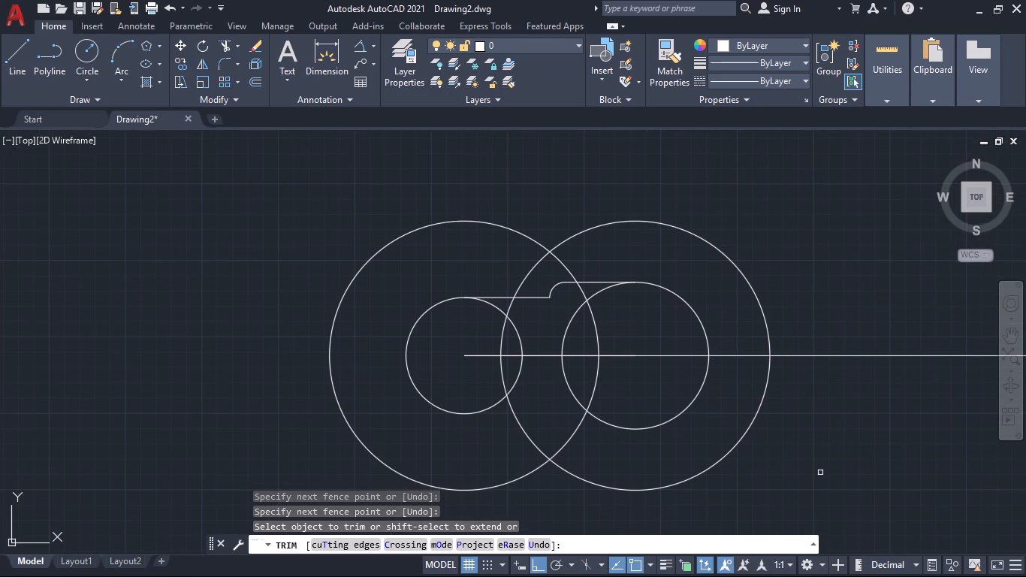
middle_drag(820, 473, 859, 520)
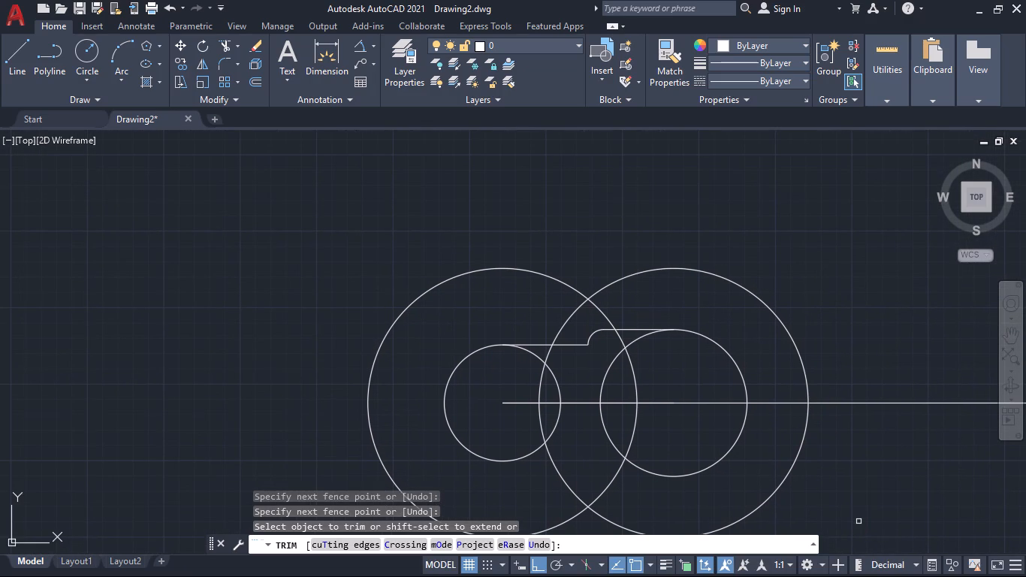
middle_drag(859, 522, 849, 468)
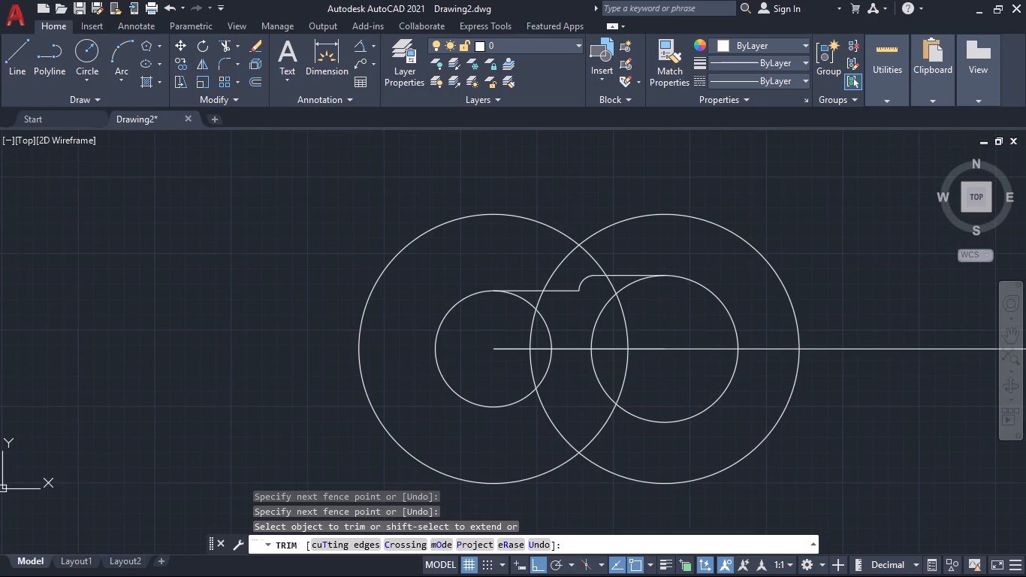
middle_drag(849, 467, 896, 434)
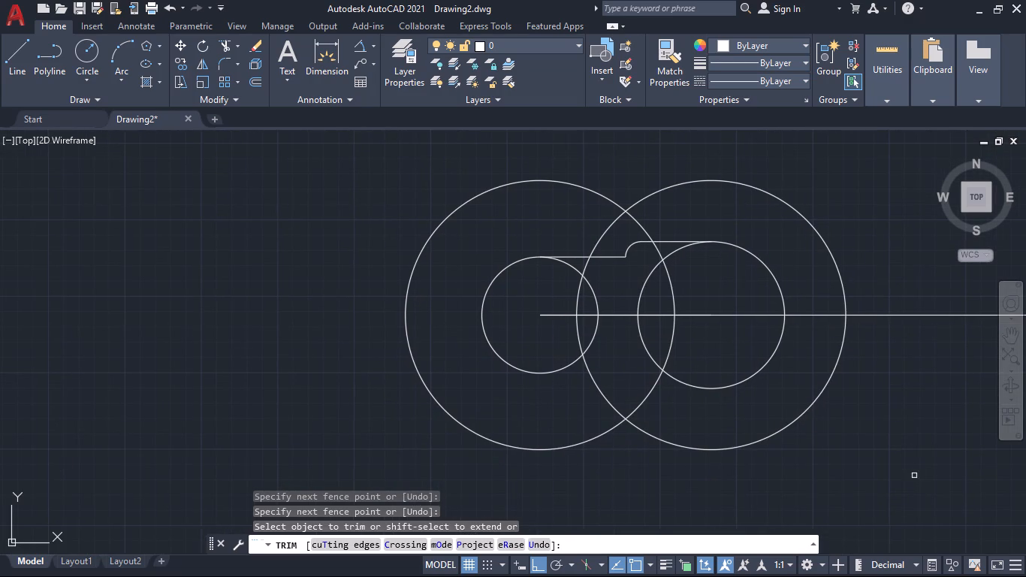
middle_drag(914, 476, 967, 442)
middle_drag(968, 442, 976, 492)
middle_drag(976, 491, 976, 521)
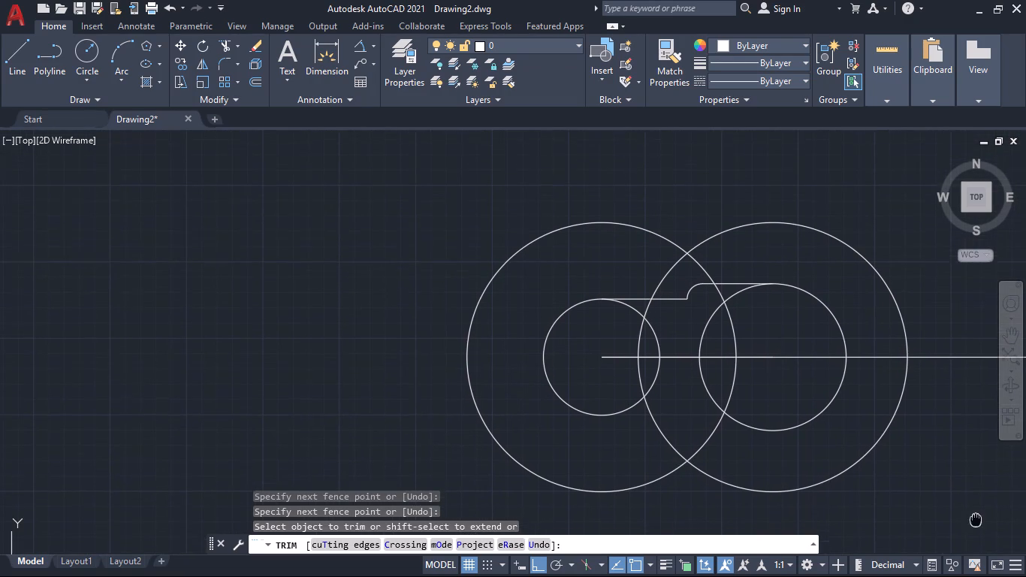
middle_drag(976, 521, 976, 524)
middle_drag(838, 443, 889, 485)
Examine the fillet arc joining the two upper horizontal lines up close.
scroll(740, 429, up, 1)
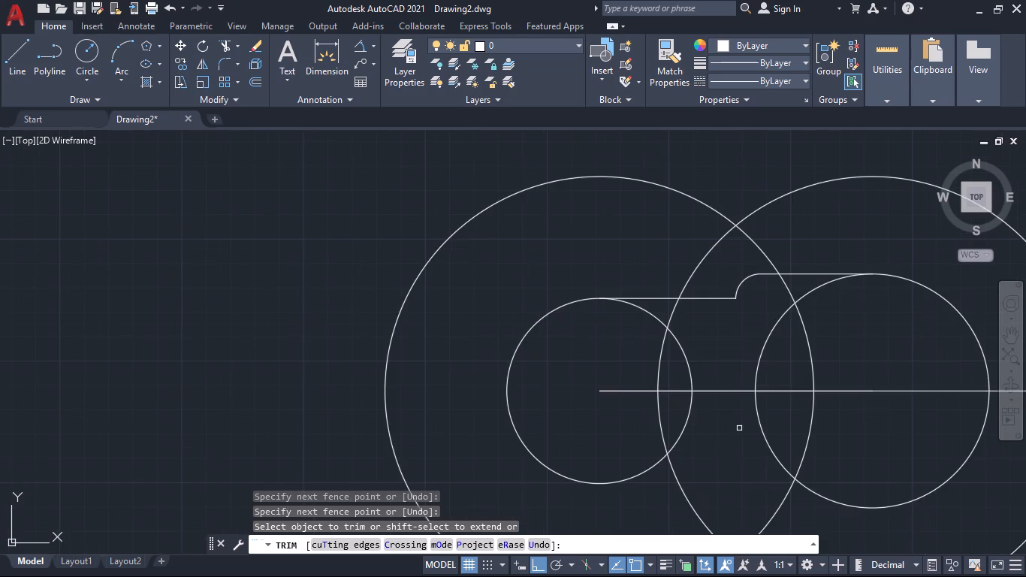
scroll(739, 428, up, 1)
middle_drag(723, 423, 737, 485)
middle_drag(735, 347, 659, 430)
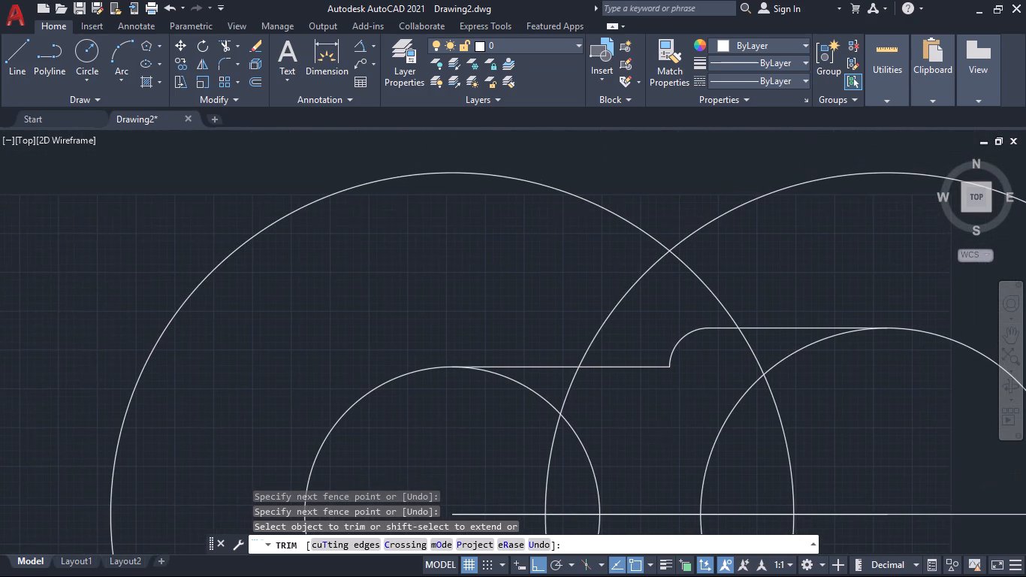
middle_drag(671, 409, 587, 434)
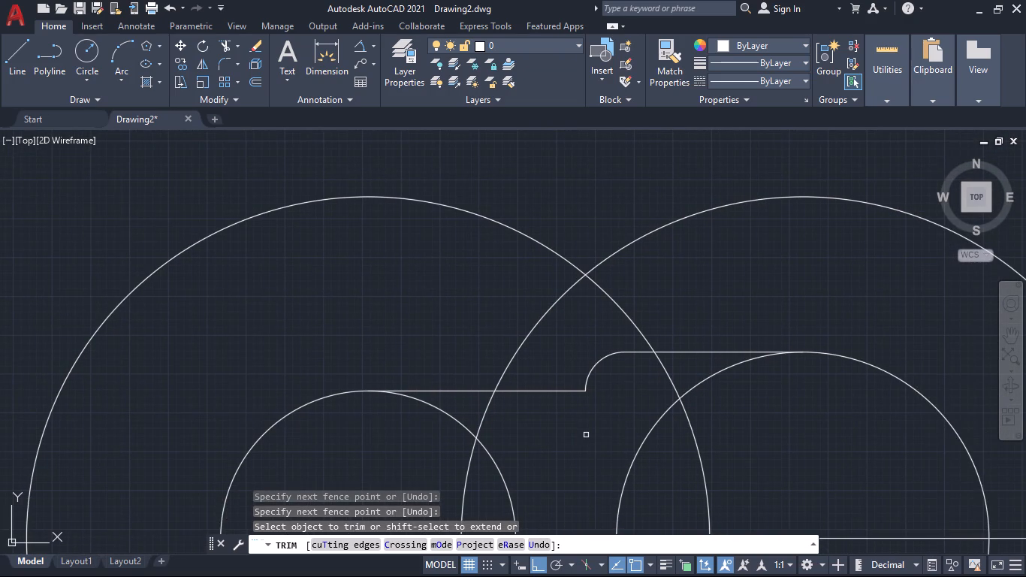
middle_drag(586, 435, 583, 464)
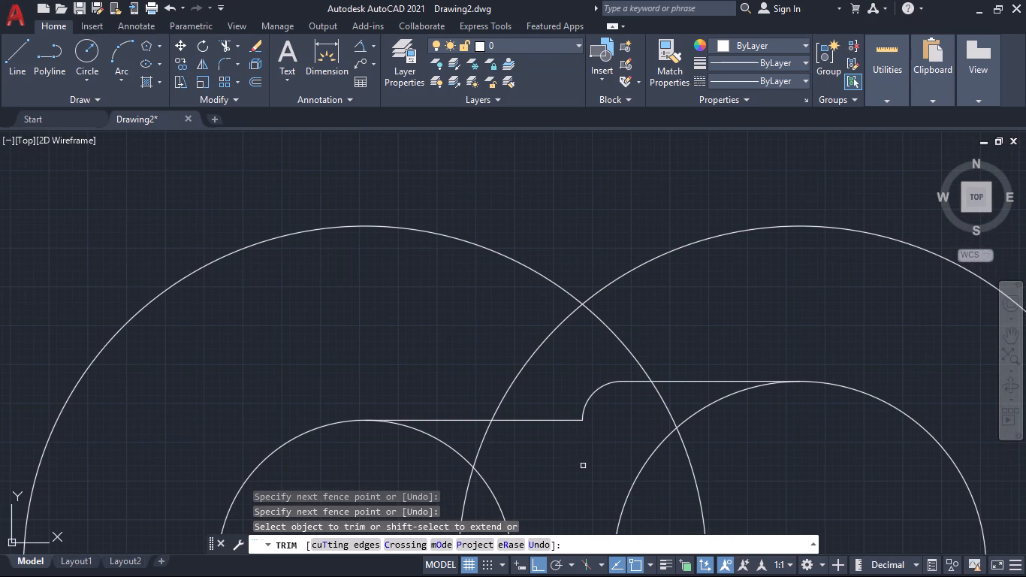
middle_drag(583, 466, 630, 452)
middle_drag(626, 451, 702, 409)
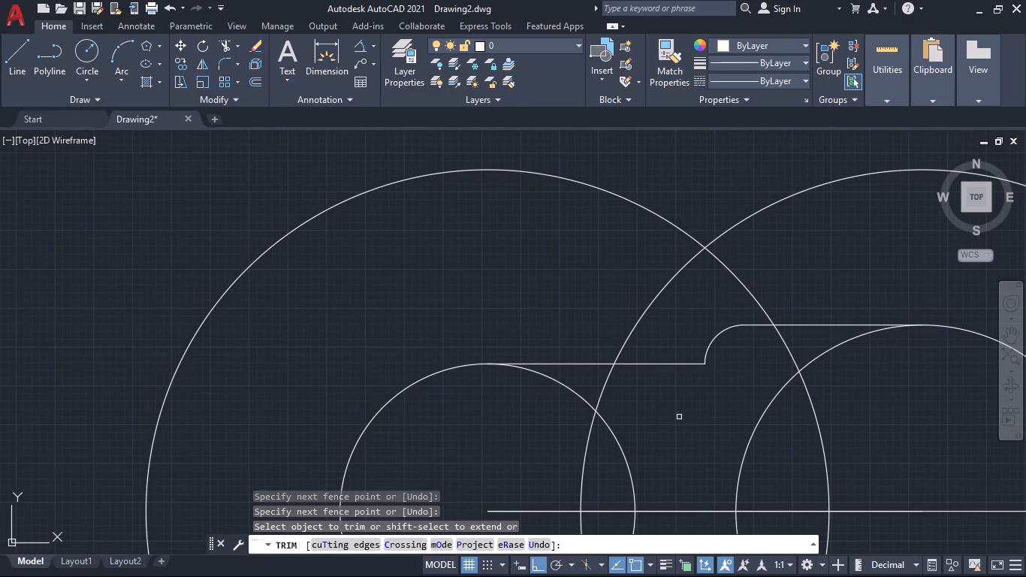
middle_drag(647, 435, 605, 363)
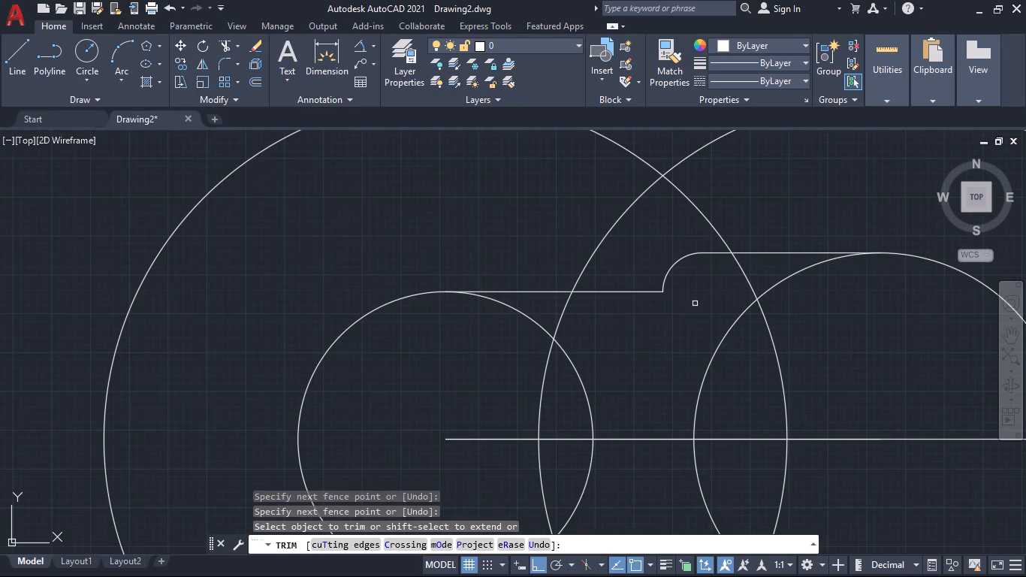
scroll(695, 301, up, 2)
middle_drag(686, 285, 680, 394)
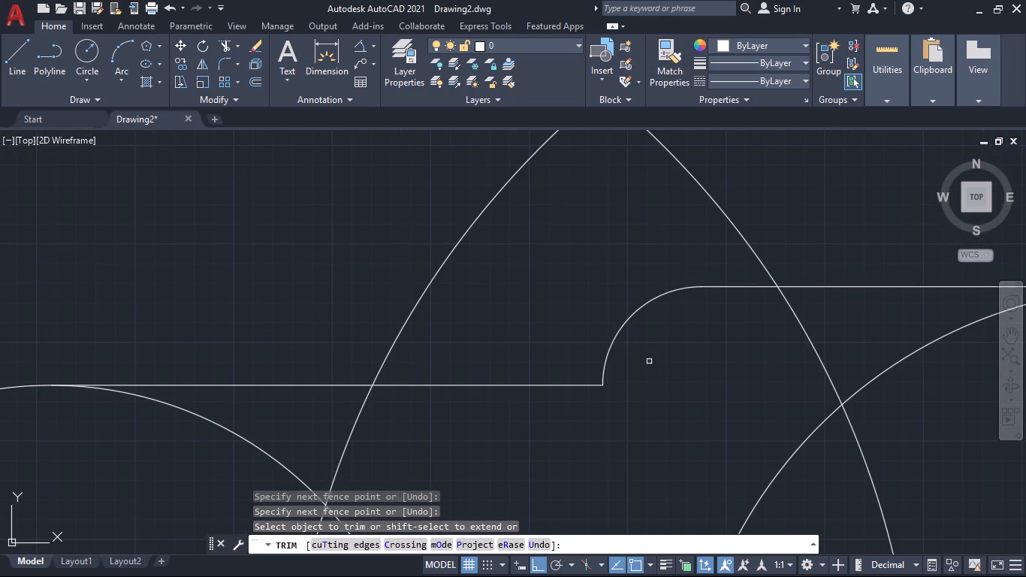
middle_drag(669, 418, 692, 381)
scroll(633, 458, down, 1)
middle_drag(632, 460, 599, 505)
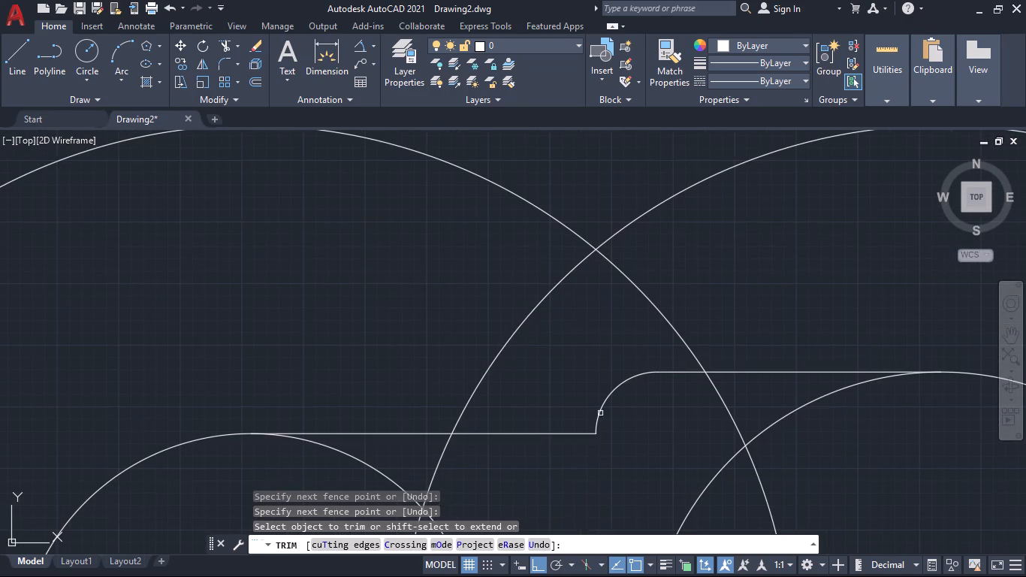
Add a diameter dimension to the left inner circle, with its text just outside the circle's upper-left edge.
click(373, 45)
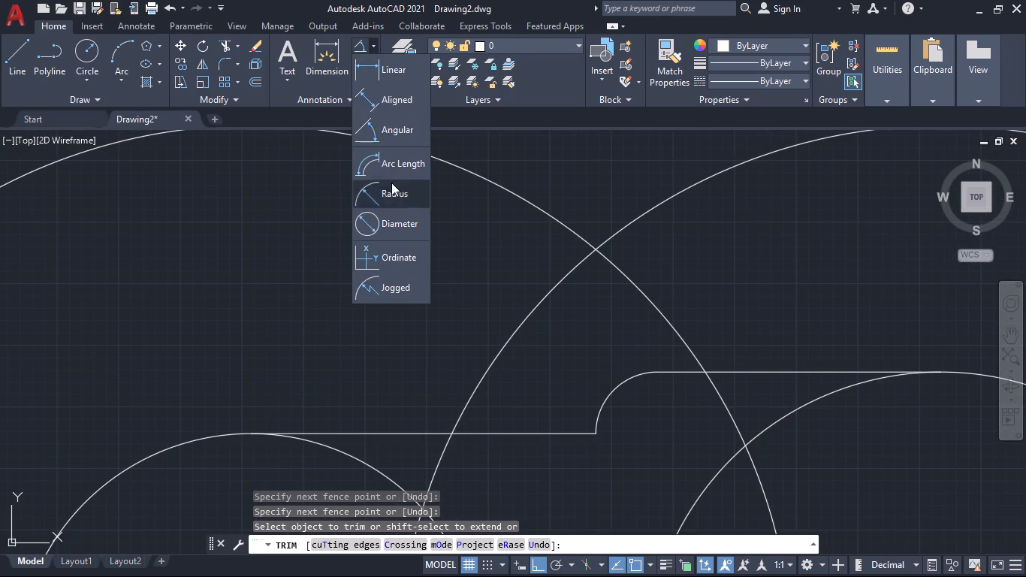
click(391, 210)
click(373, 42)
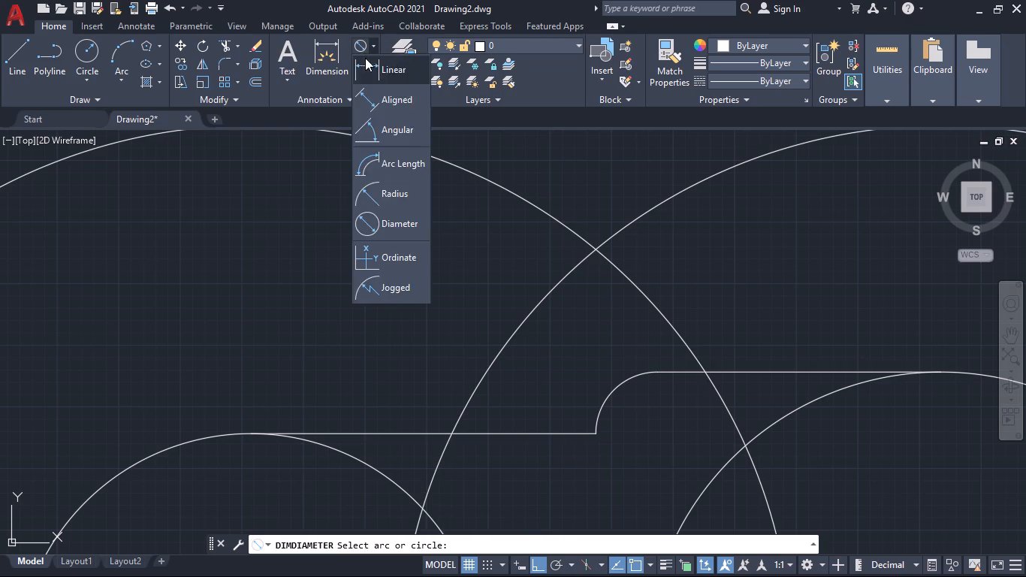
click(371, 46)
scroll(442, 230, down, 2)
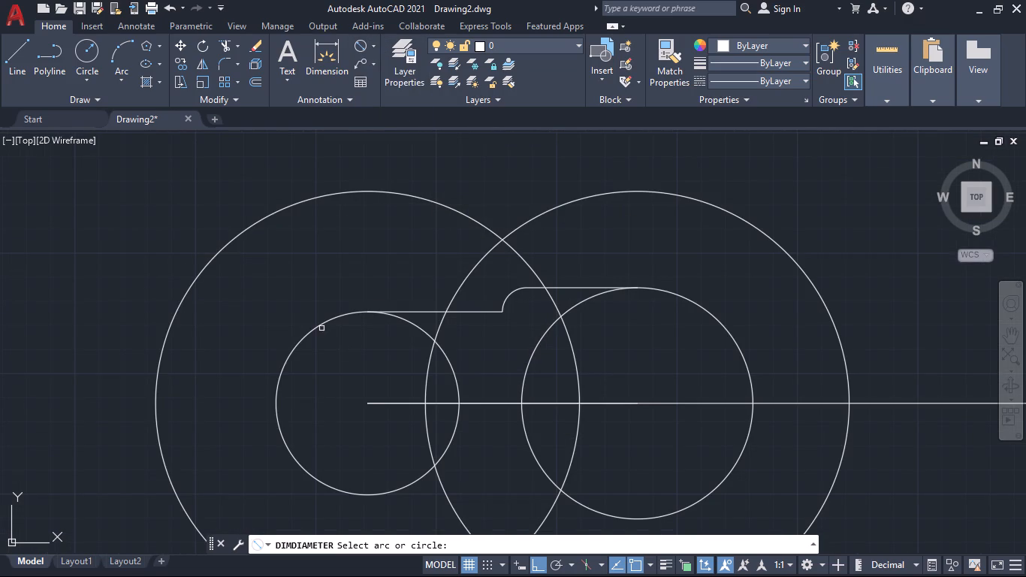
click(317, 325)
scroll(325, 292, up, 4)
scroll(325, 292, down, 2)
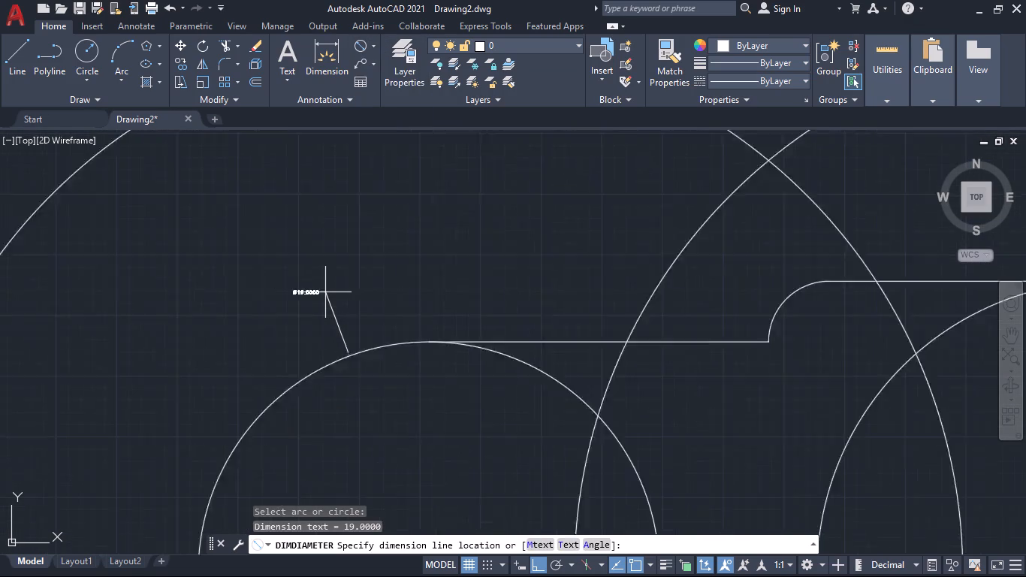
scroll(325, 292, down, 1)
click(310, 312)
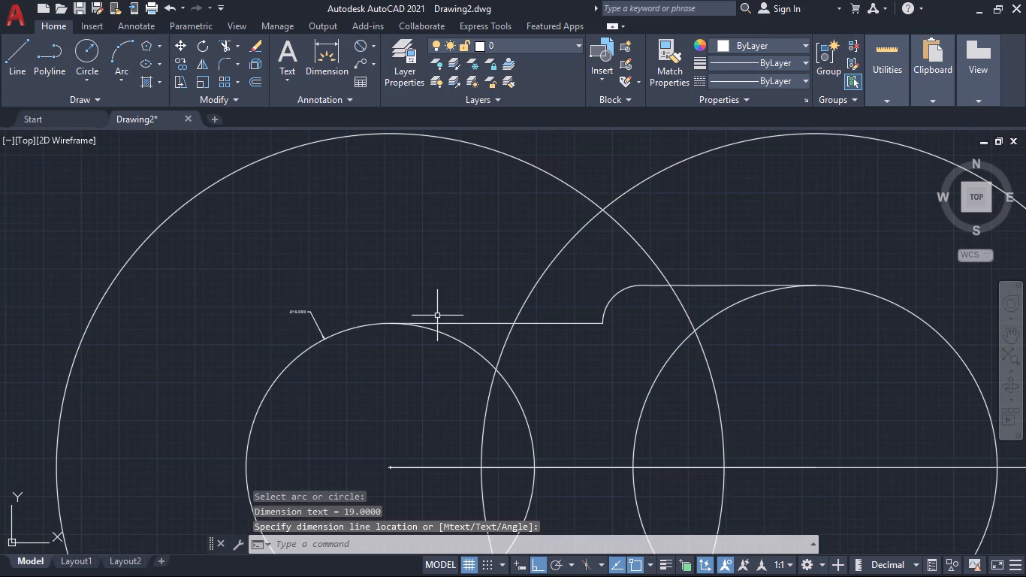
Check the fillet arc's diameter with the Diameter dimension command, without placing the dimension.
scroll(611, 319, up, 1)
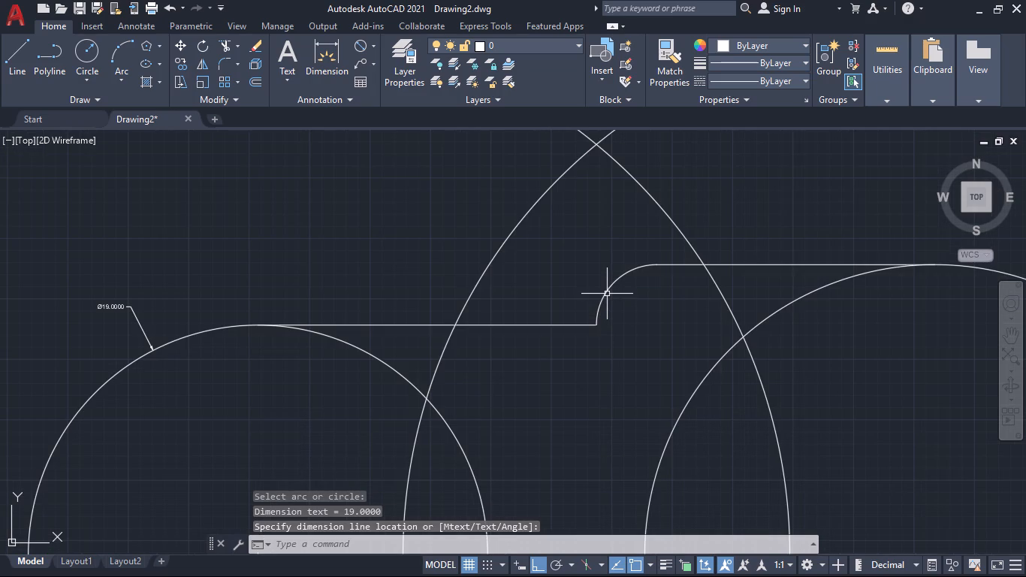
key(space)
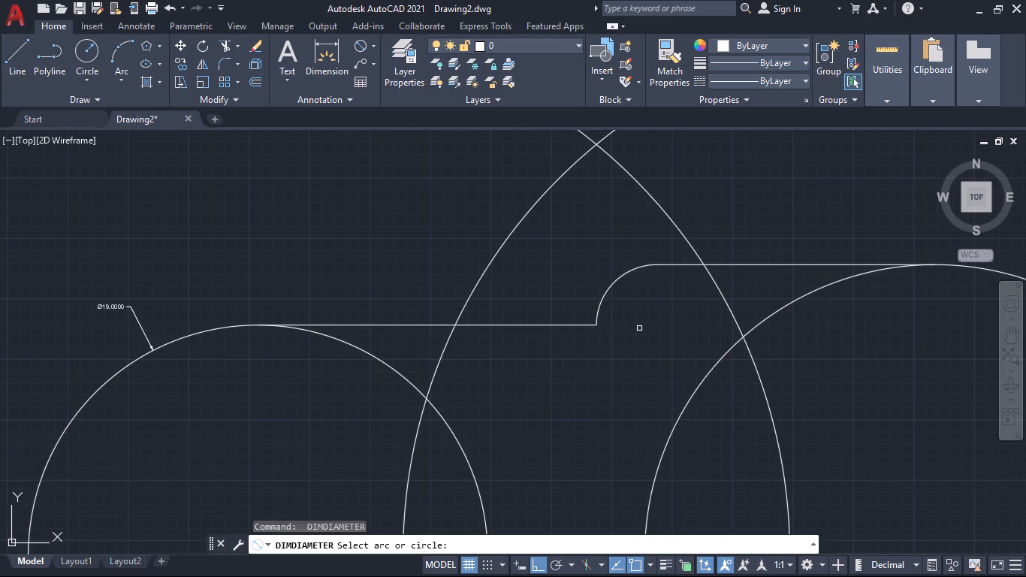
middle_drag(644, 352, 629, 397)
scroll(597, 353, up, 1)
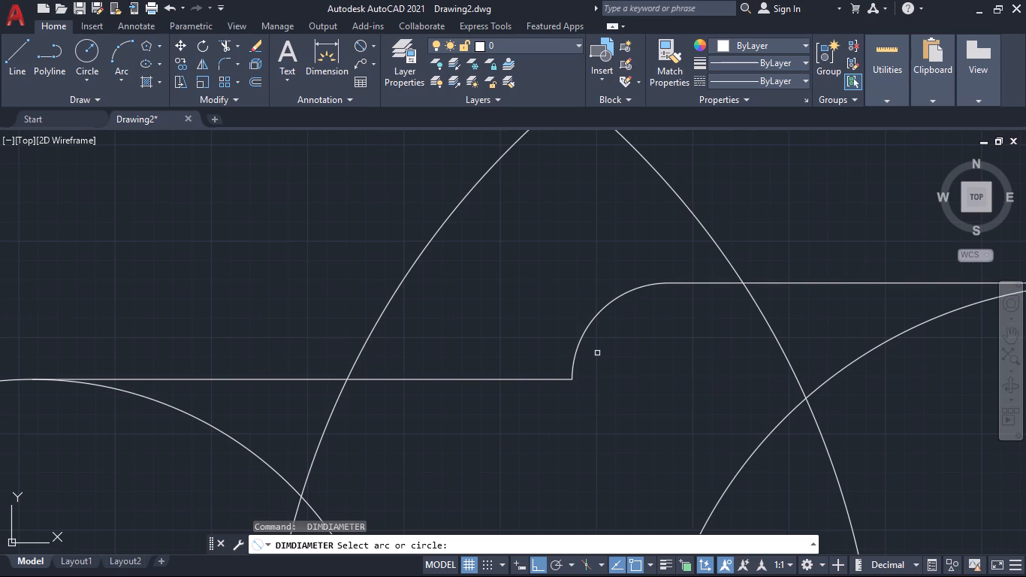
click(590, 322)
scroll(579, 307, up, 1)
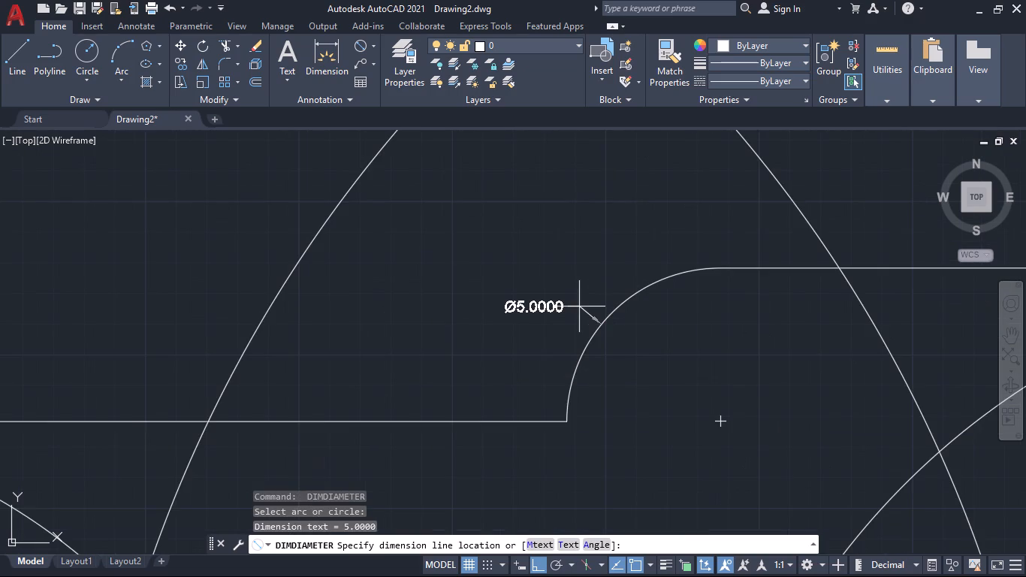
scroll(579, 307, up, 1)
scroll(579, 307, down, 1)
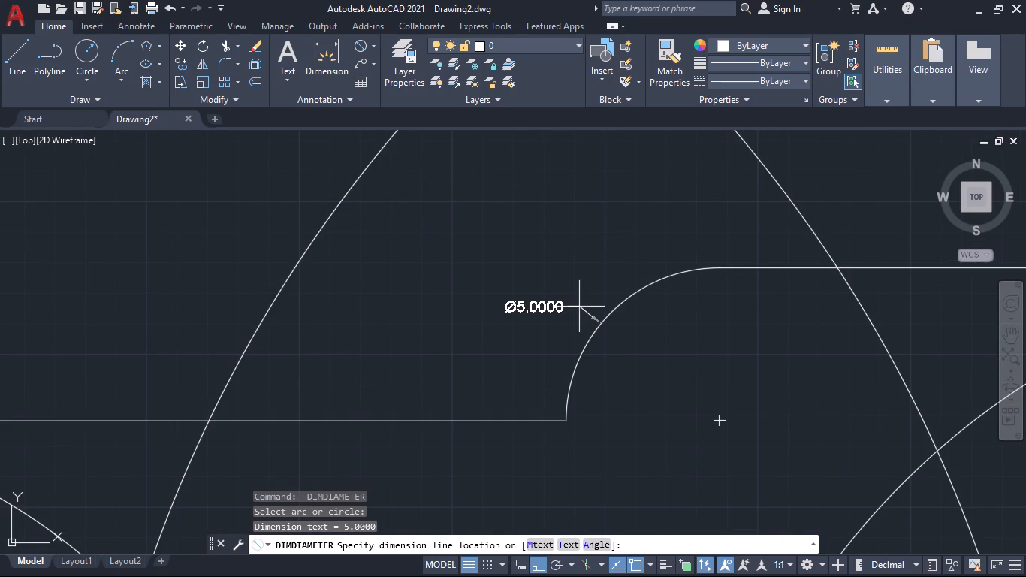
key(Escape)
key(grave)
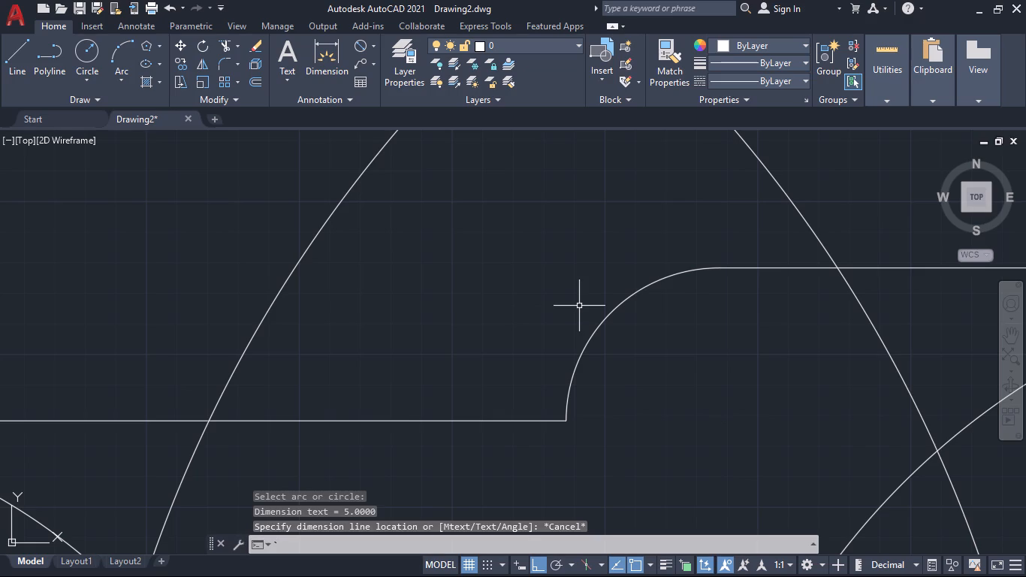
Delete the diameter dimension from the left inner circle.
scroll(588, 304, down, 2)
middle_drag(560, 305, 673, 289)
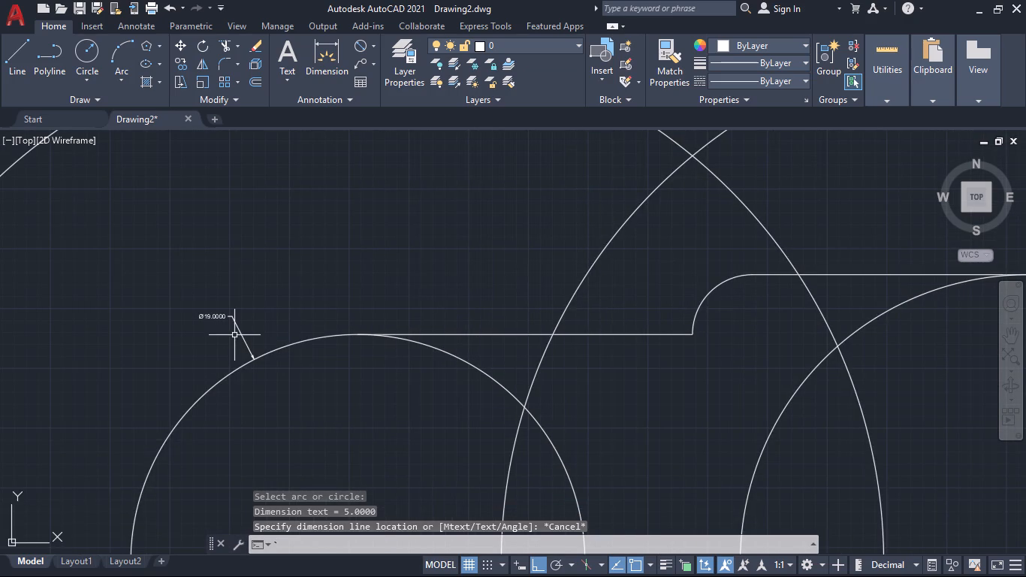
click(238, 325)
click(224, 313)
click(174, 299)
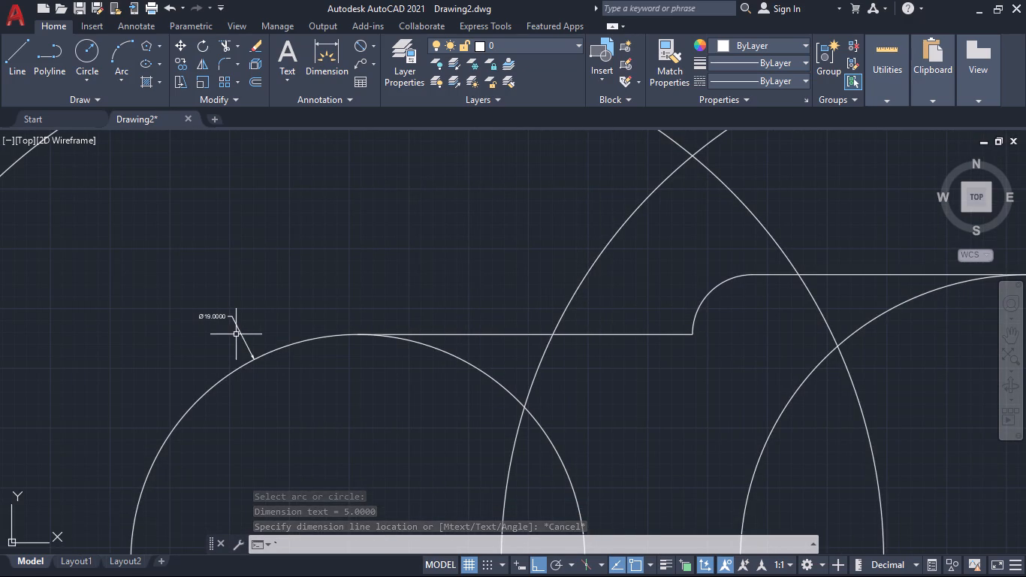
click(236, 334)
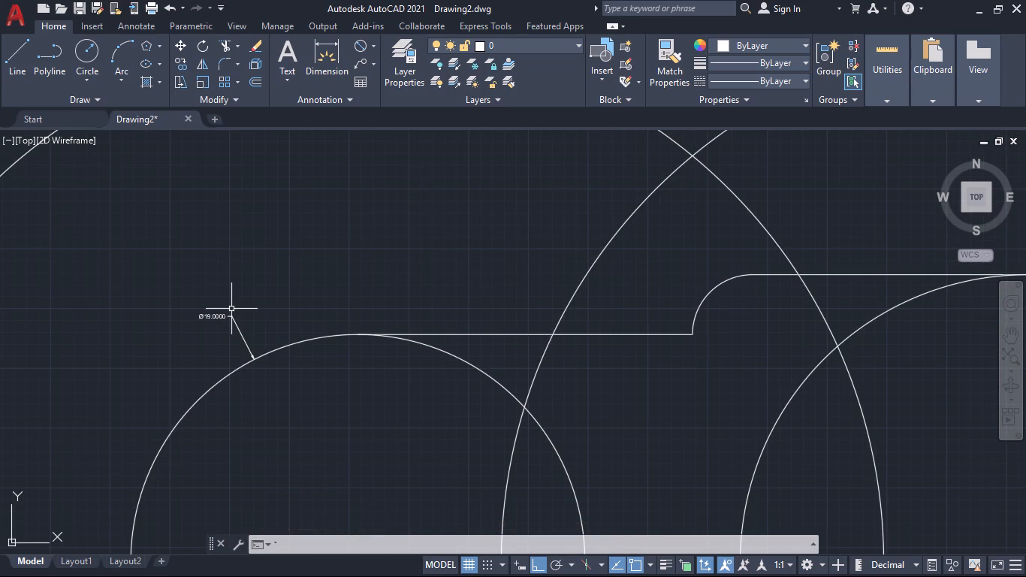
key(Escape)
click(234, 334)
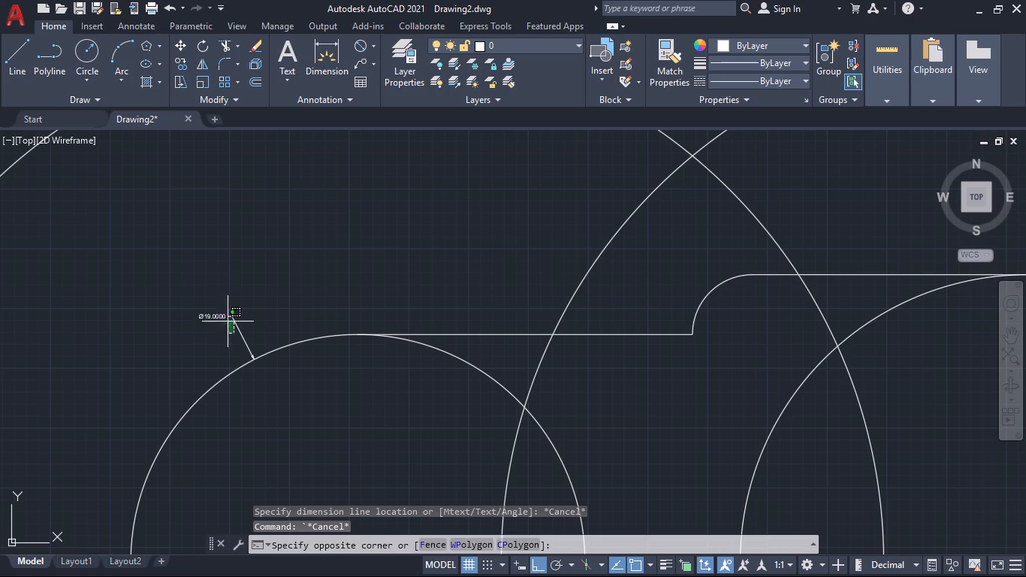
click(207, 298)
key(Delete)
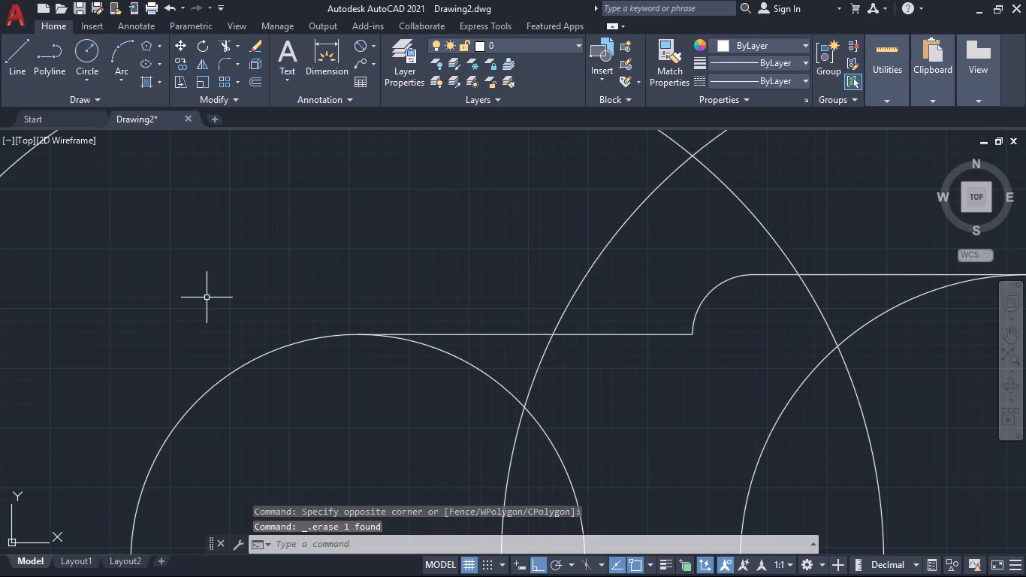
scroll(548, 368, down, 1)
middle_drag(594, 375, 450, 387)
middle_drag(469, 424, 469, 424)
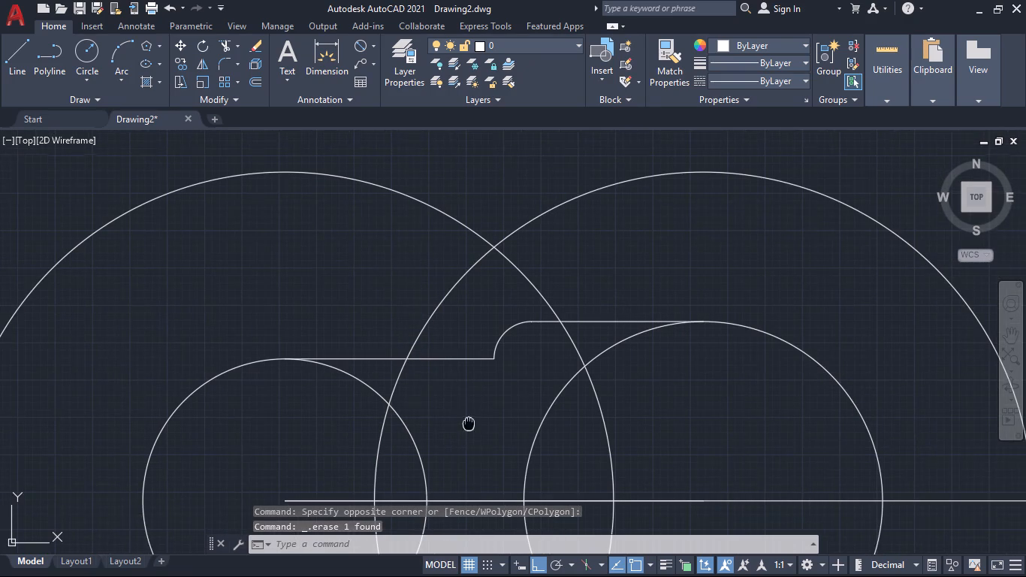
Delete the upper right horizontal line and the fillet arc beside it.
middle_drag(469, 424, 449, 398)
middle_drag(449, 402, 433, 429)
middle_drag(432, 431, 427, 347)
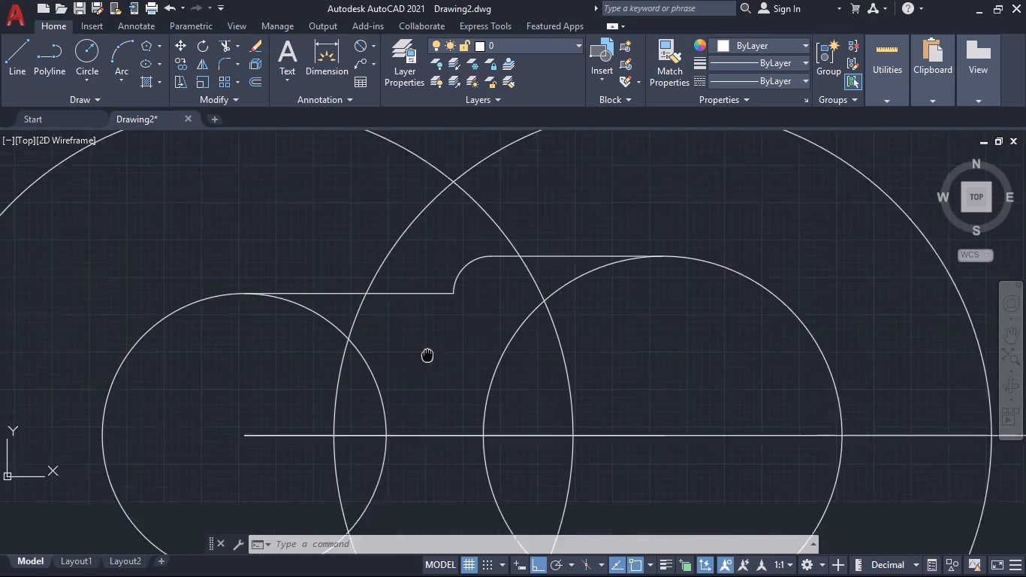
middle_drag(427, 347, 436, 293)
scroll(456, 316, down, 3)
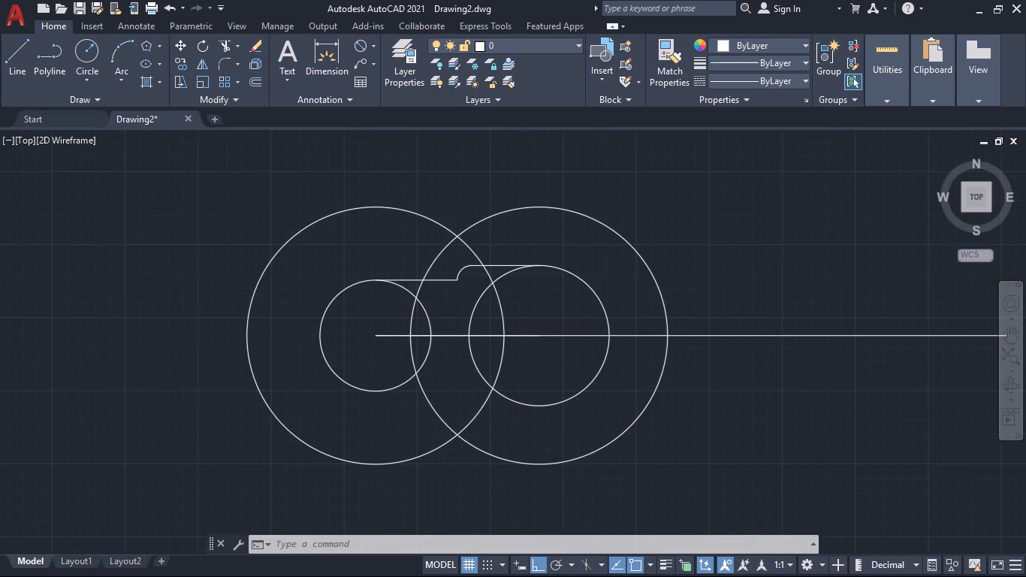
middle_drag(445, 309, 437, 383)
scroll(464, 343, up, 3)
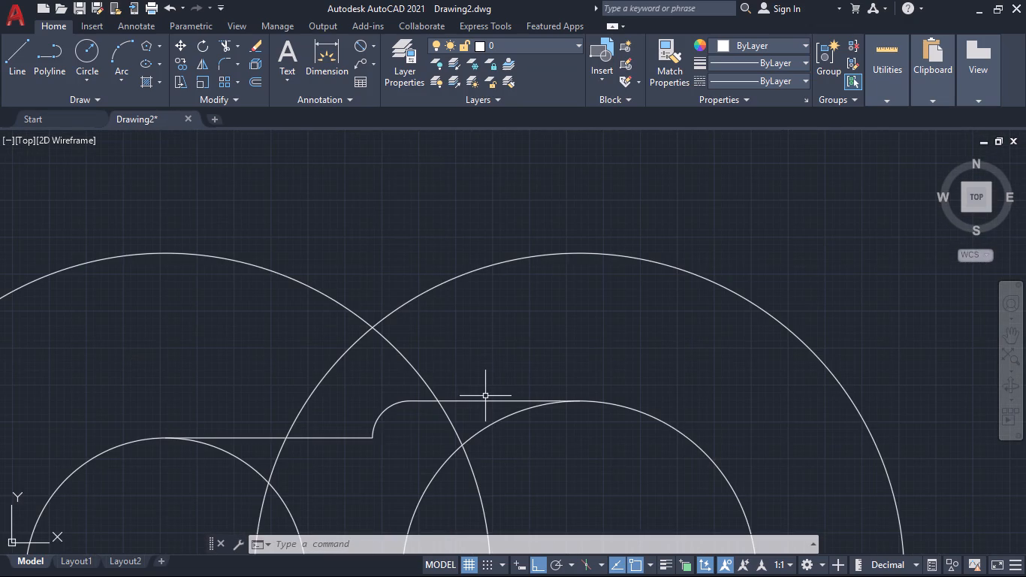
click(485, 399)
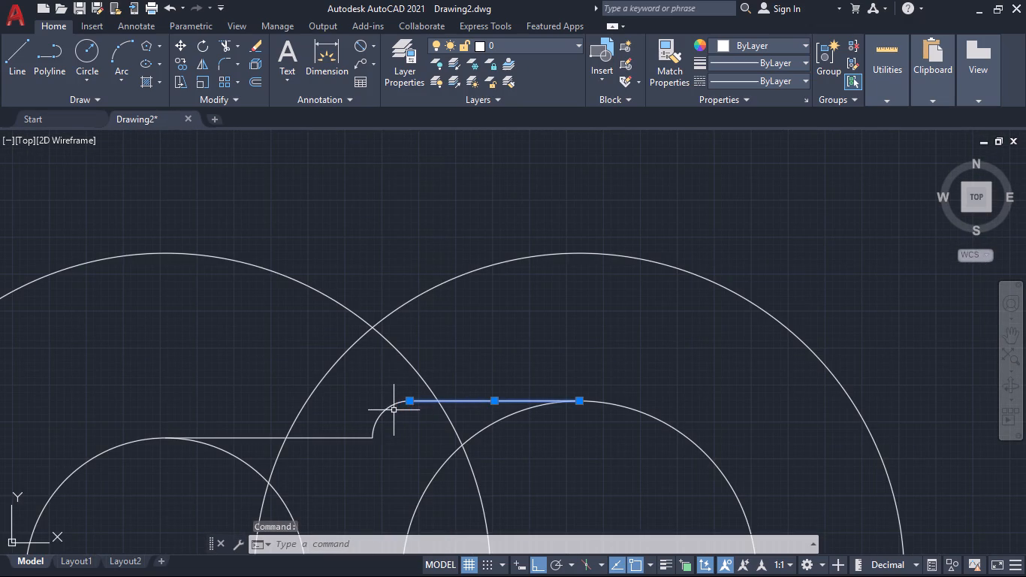
click(391, 409)
key(Delete)
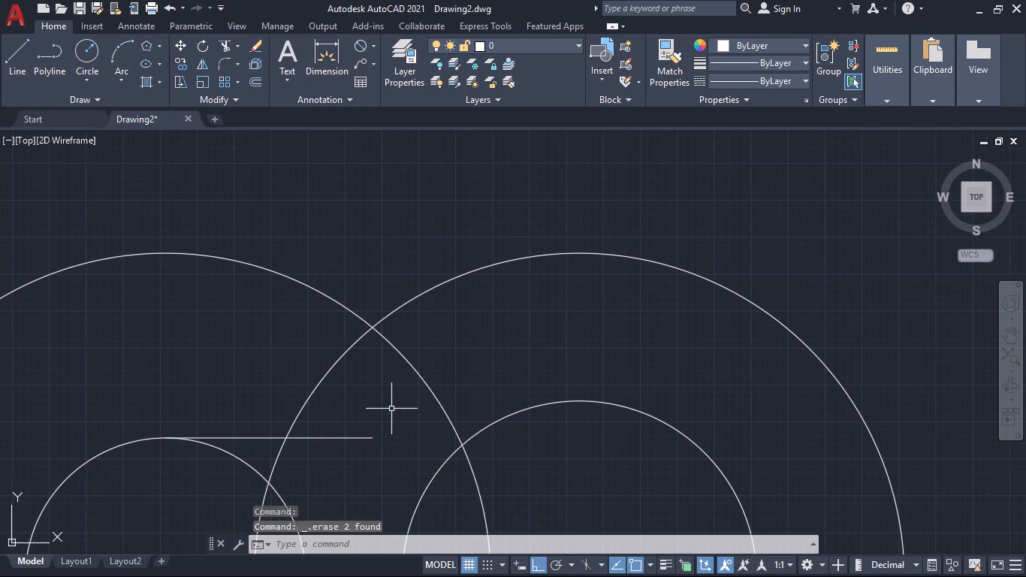
Draw a circle of radius 3 mm centred on the free end of the horizontal line starting atop the left inner circle.
click(92, 49)
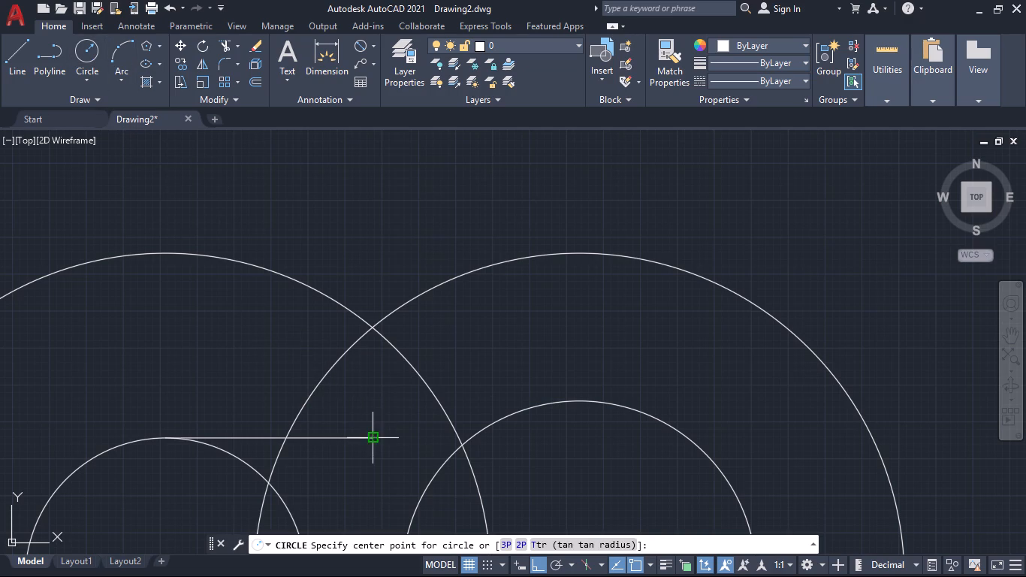
click(370, 434)
key(3)
key(Return)
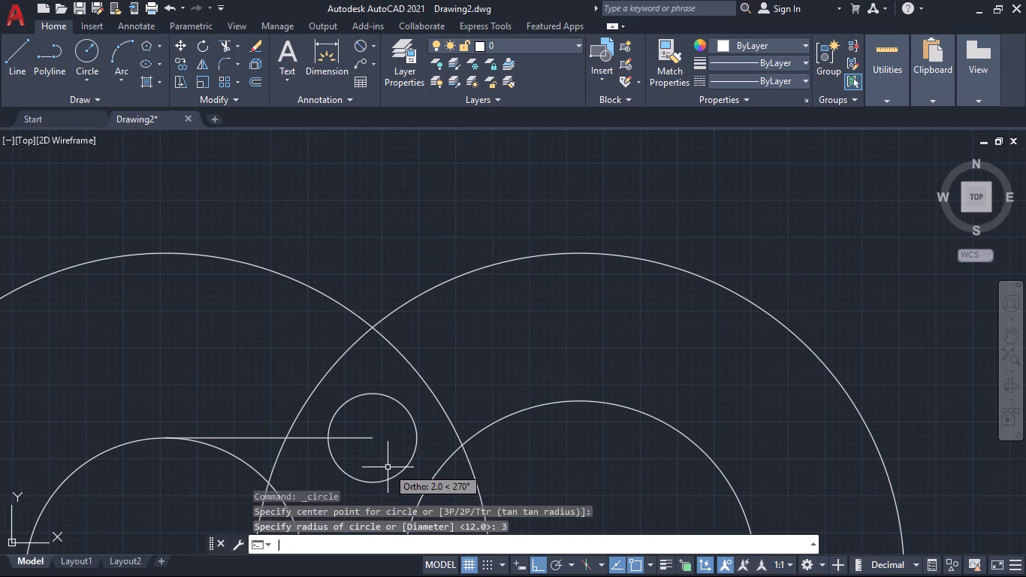
Draw a line from the top of the small 3 mm radius circle to the top of the right inner circle.
click(11, 52)
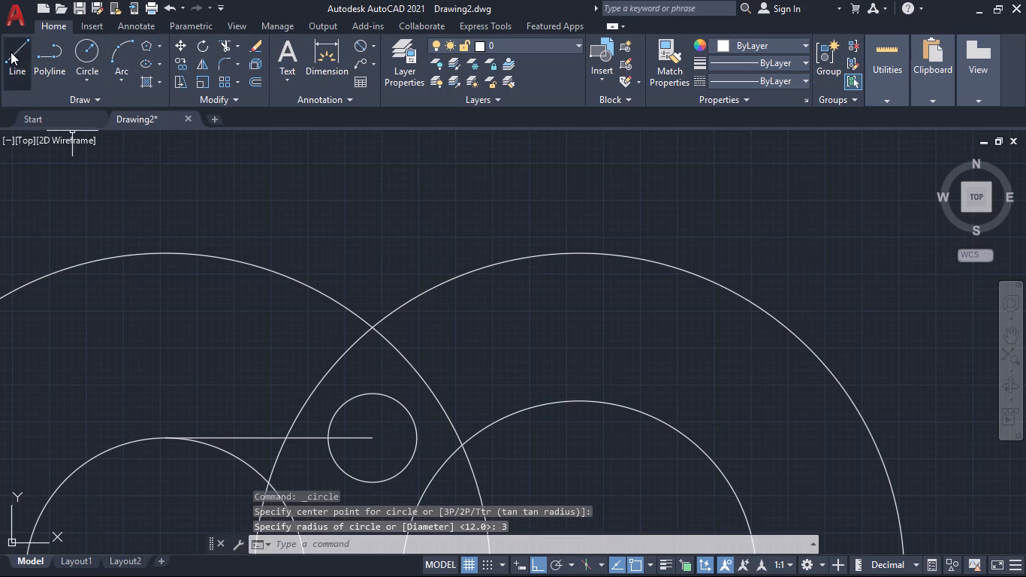
click(373, 393)
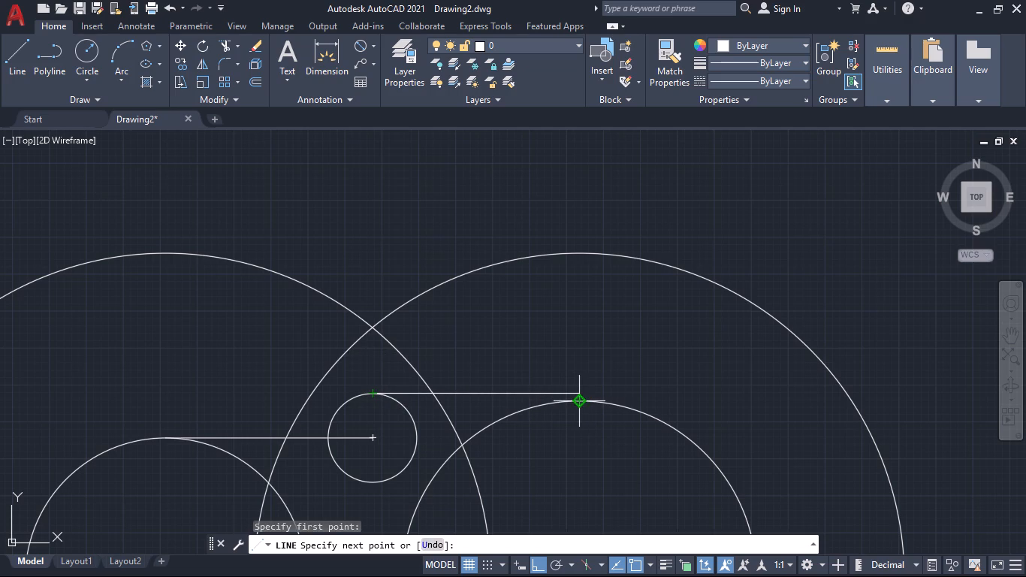
click(575, 398)
key(space)
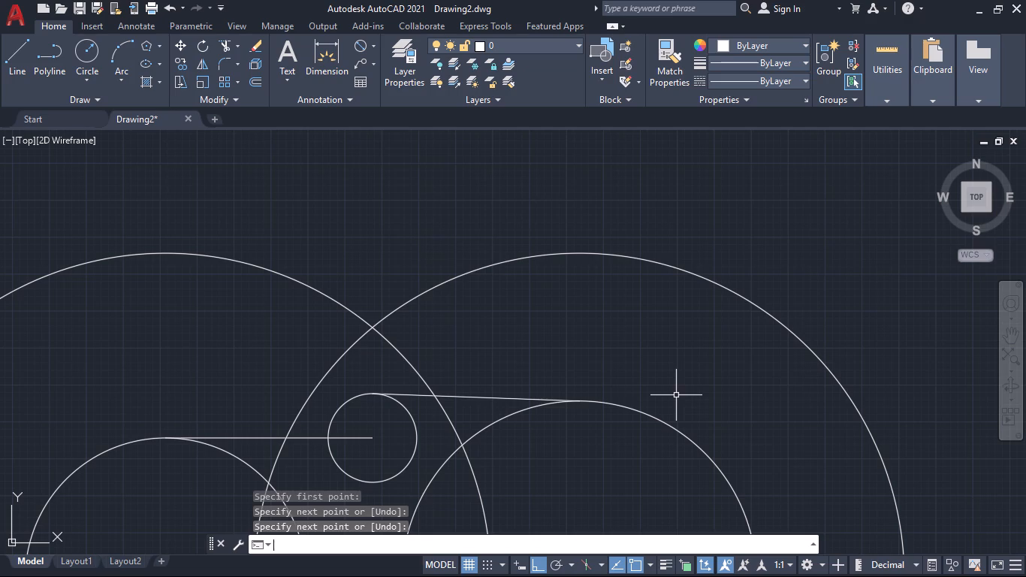
Trim the small circle to its upper-left quarter arc and cut off the horizontal line's end extending past that arc.
scroll(676, 395, down, 2)
middle_drag(641, 434, 659, 358)
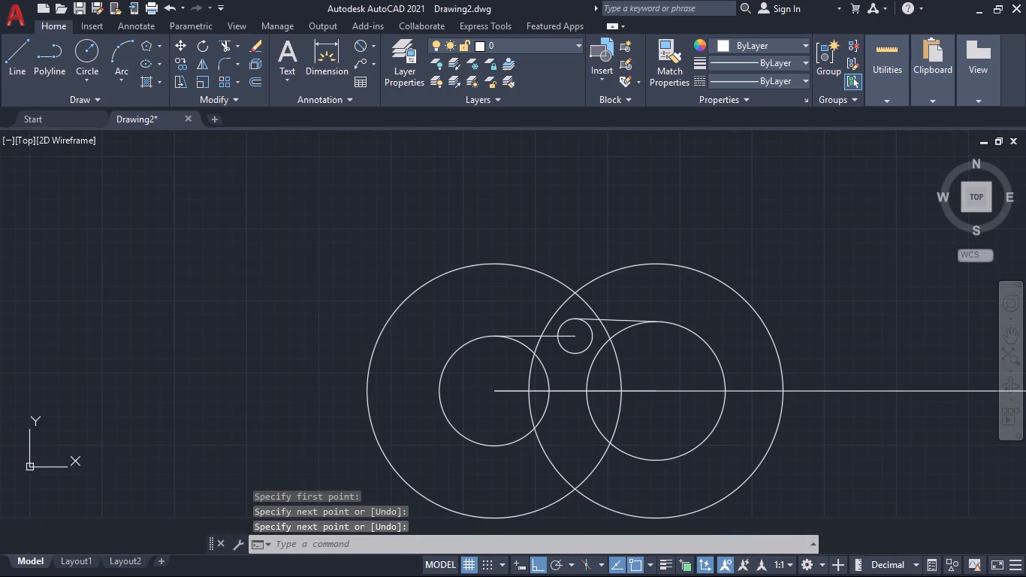
middle_drag(655, 357, 681, 408)
scroll(617, 381, up, 2)
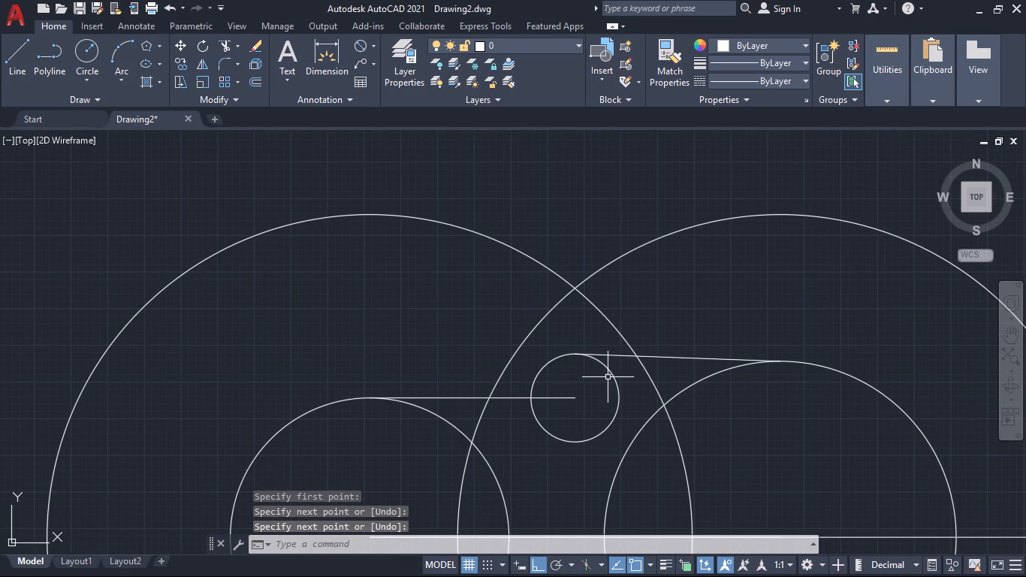
click(225, 42)
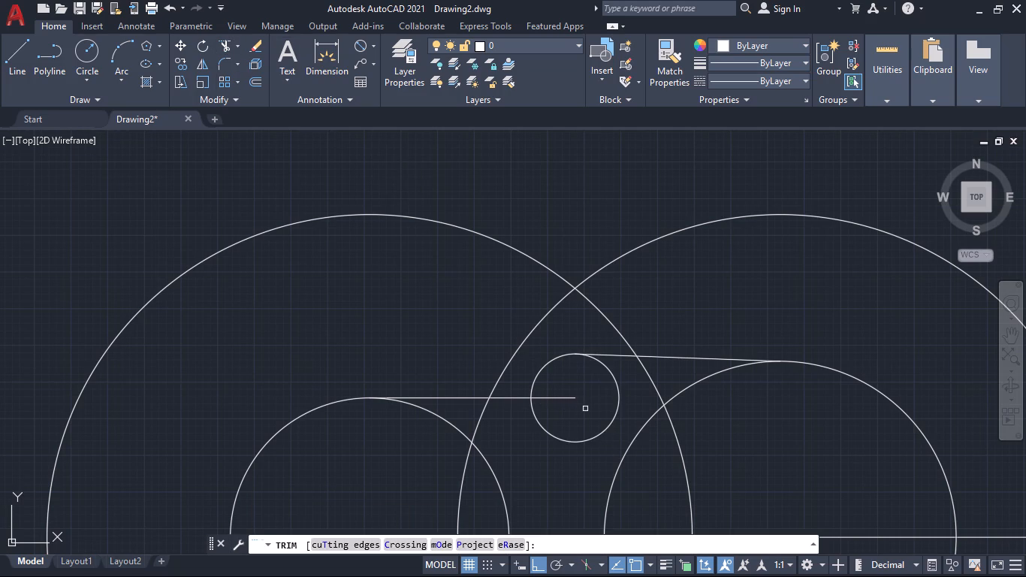
scroll(585, 409, up, 1)
click(645, 346)
click(505, 440)
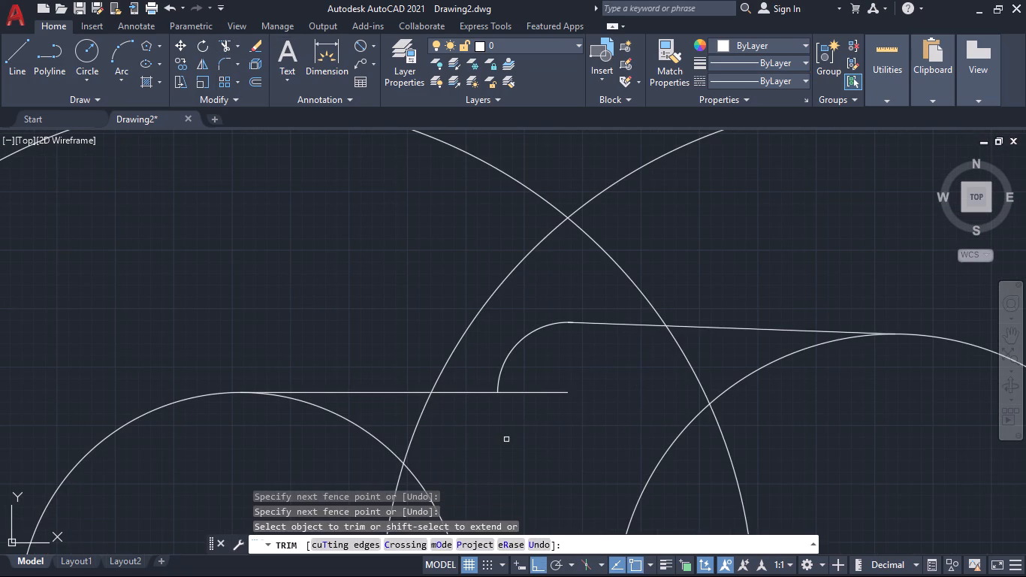
click(540, 400)
click(546, 384)
scroll(580, 390, down, 3)
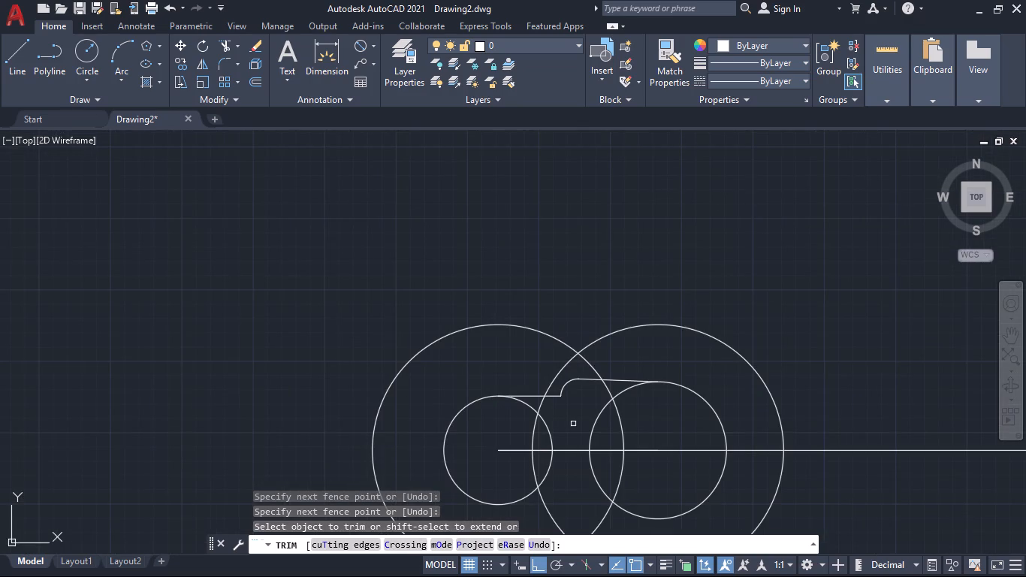
middle_drag(572, 429, 570, 380)
middle_drag(570, 379, 563, 363)
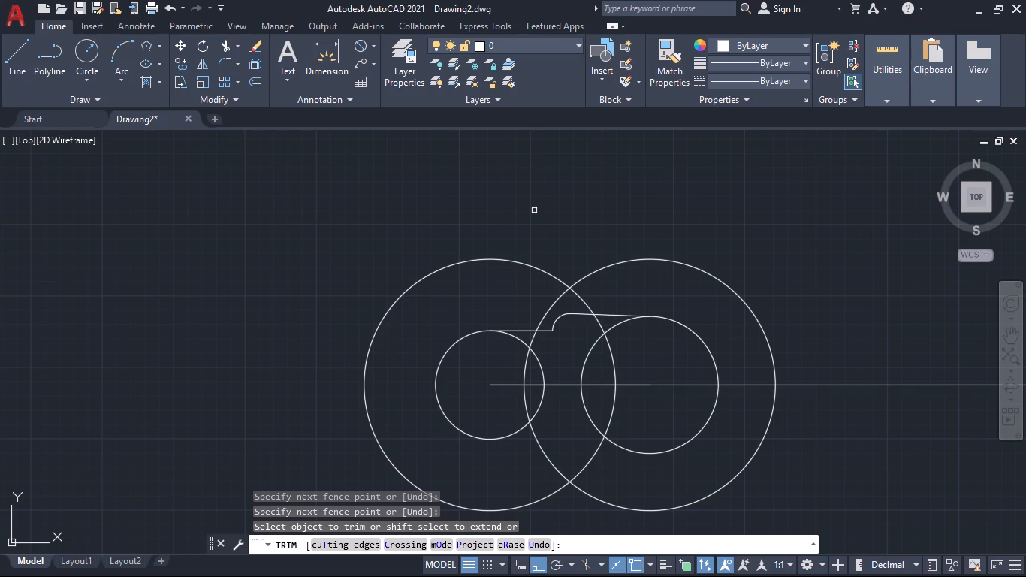
key(Escape)
Join the upper left horizontal line, the quarter arc and the sloped line with the Join command.
middle_drag(511, 203, 471, 183)
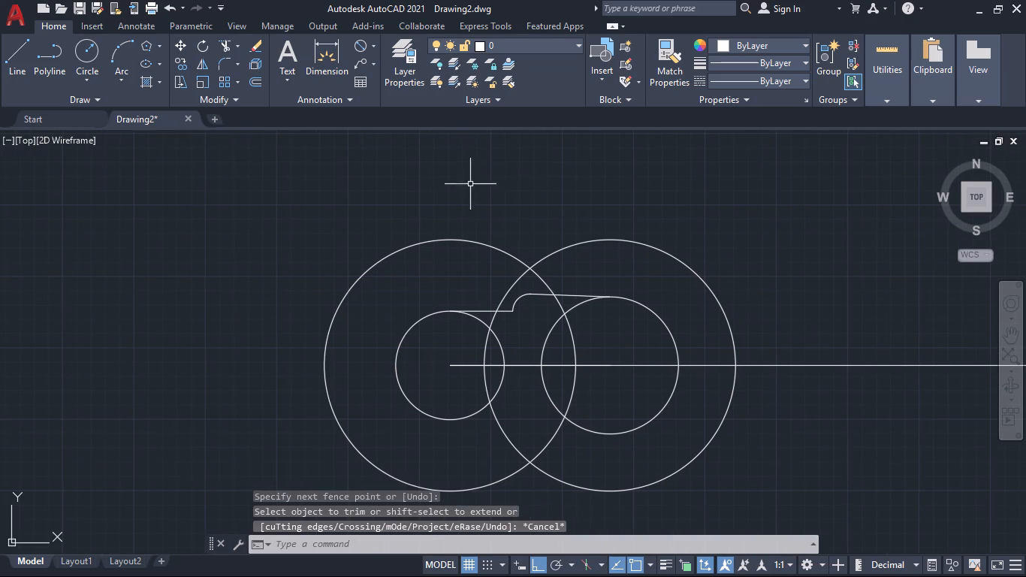
scroll(469, 292, up, 3)
click(540, 371)
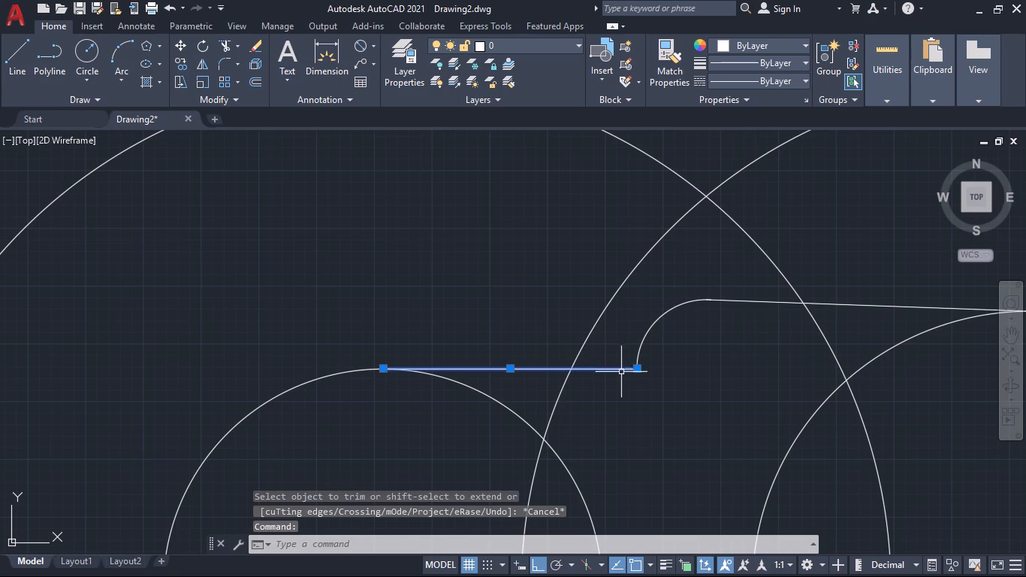
click(640, 343)
click(758, 303)
scroll(741, 364, down, 1)
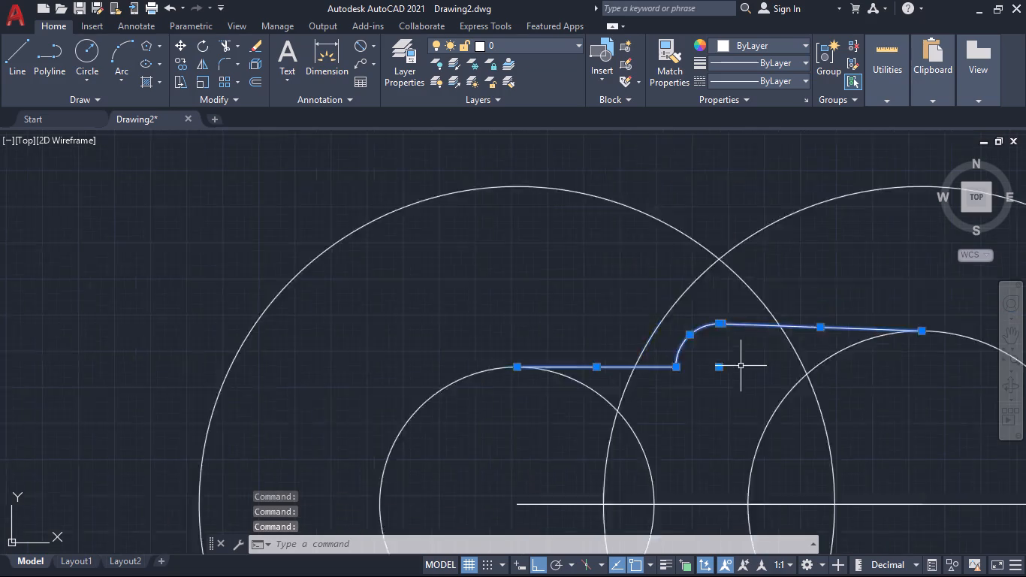
scroll(741, 366, down, 2)
middle_drag(711, 409, 708, 384)
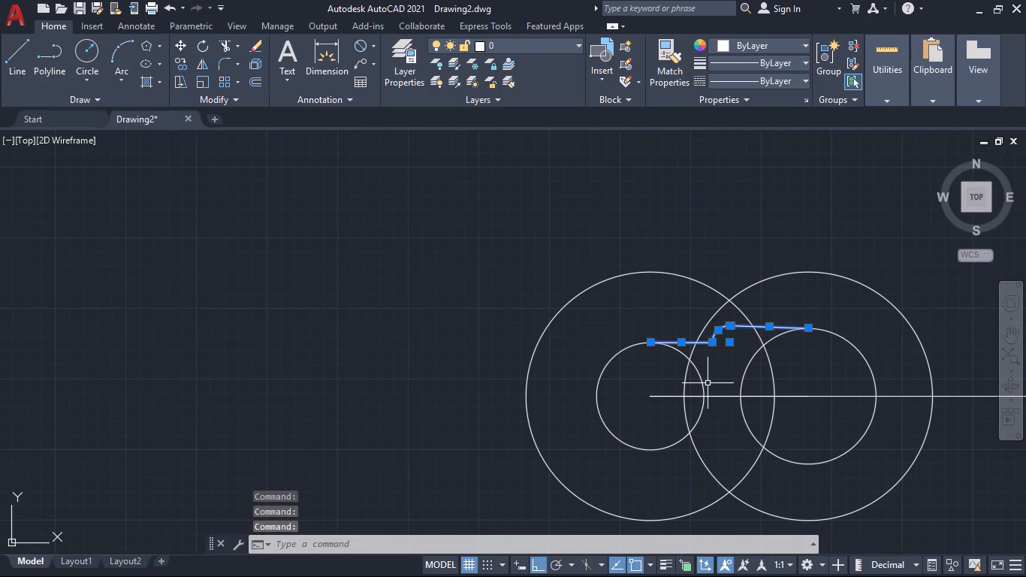
key(j)
key(Return)
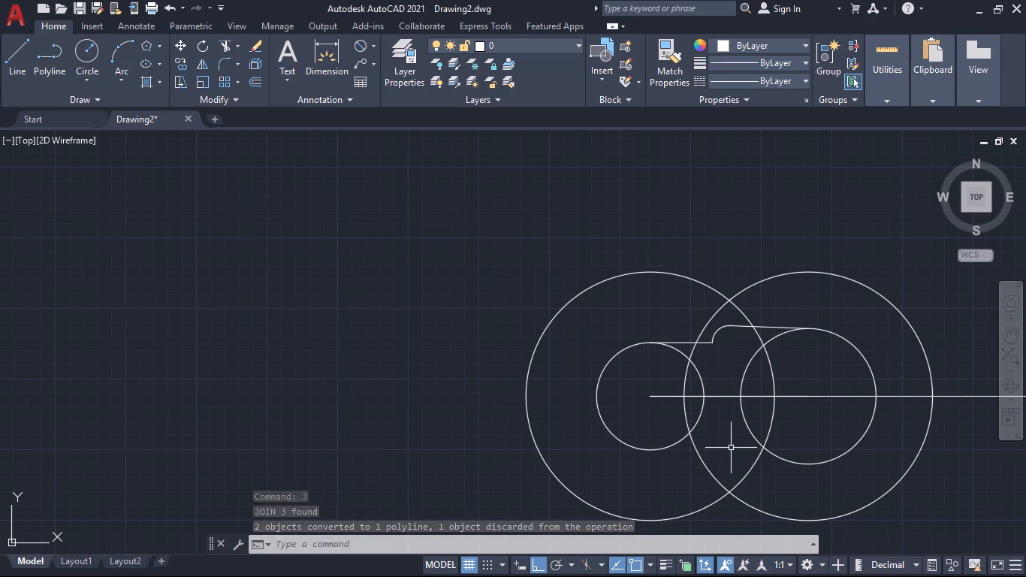
Mirror the upper stepped profile, including the sloped line, about the horizontal line through both circle centres, keeping the originals.
scroll(728, 436, up, 1)
middle_drag(725, 424, 717, 497)
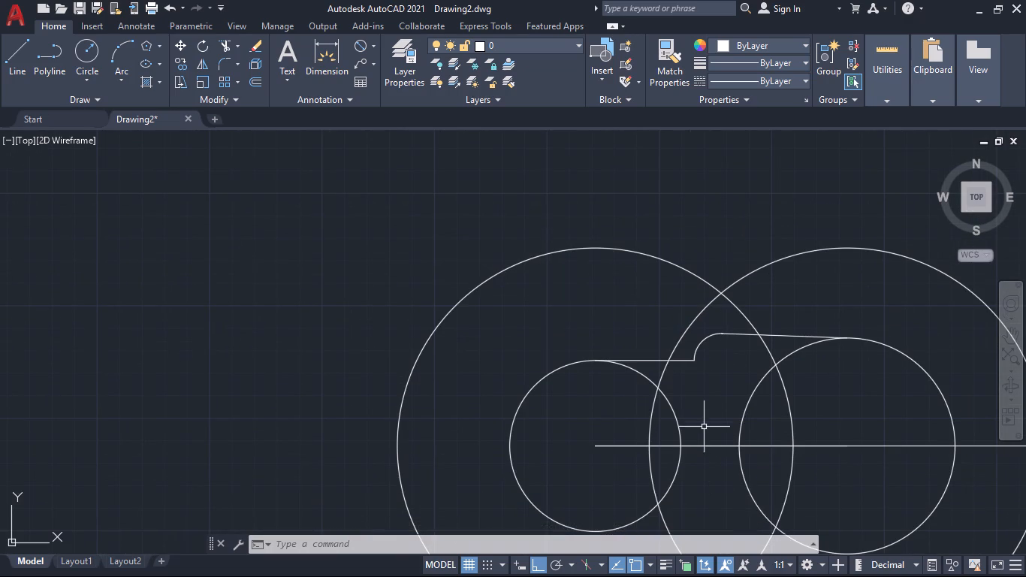
scroll(702, 423, up, 2)
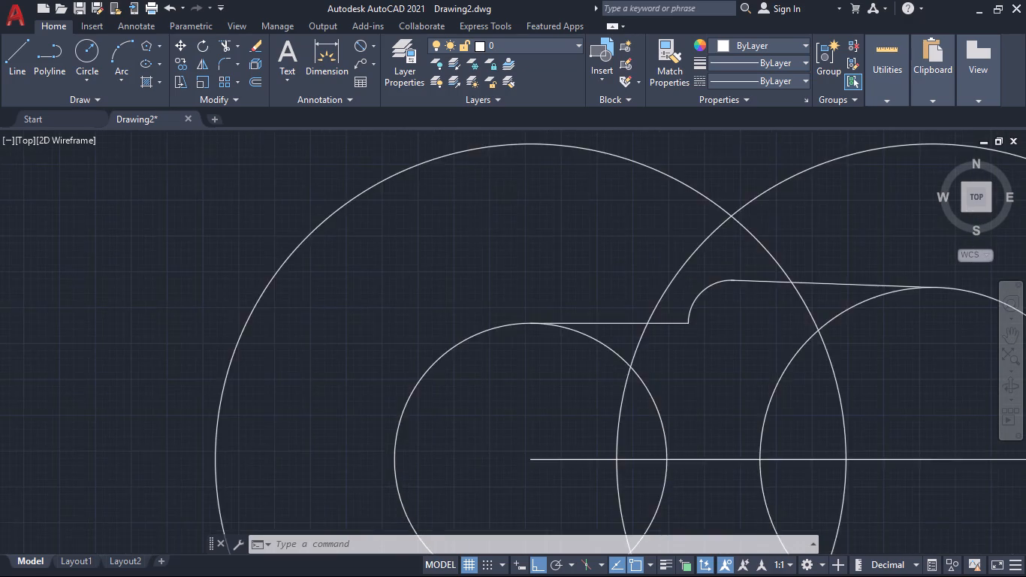
scroll(701, 415, up, 1)
middle_drag(700, 391, 693, 471)
scroll(692, 412, down, 2)
click(671, 352)
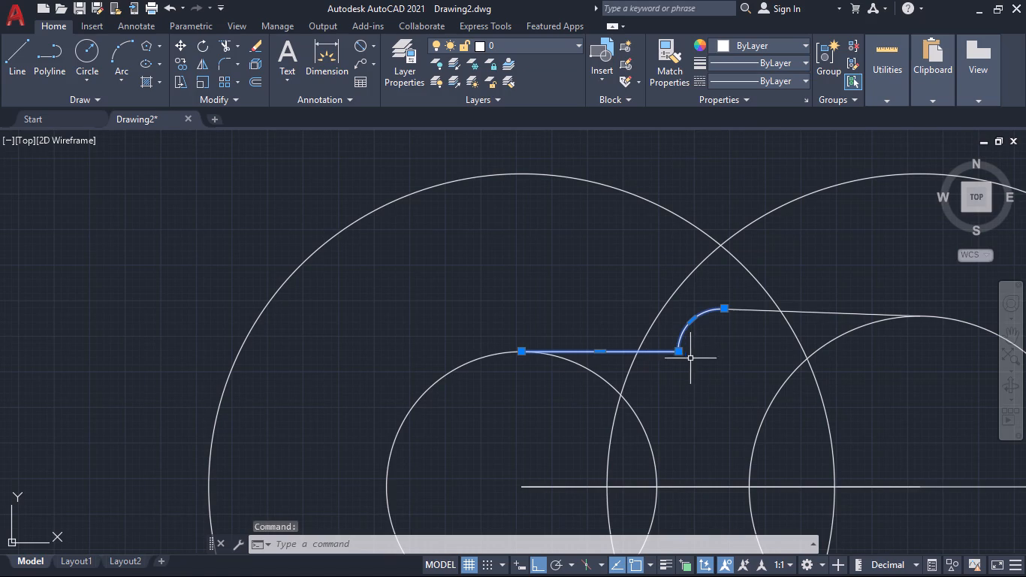
click(757, 310)
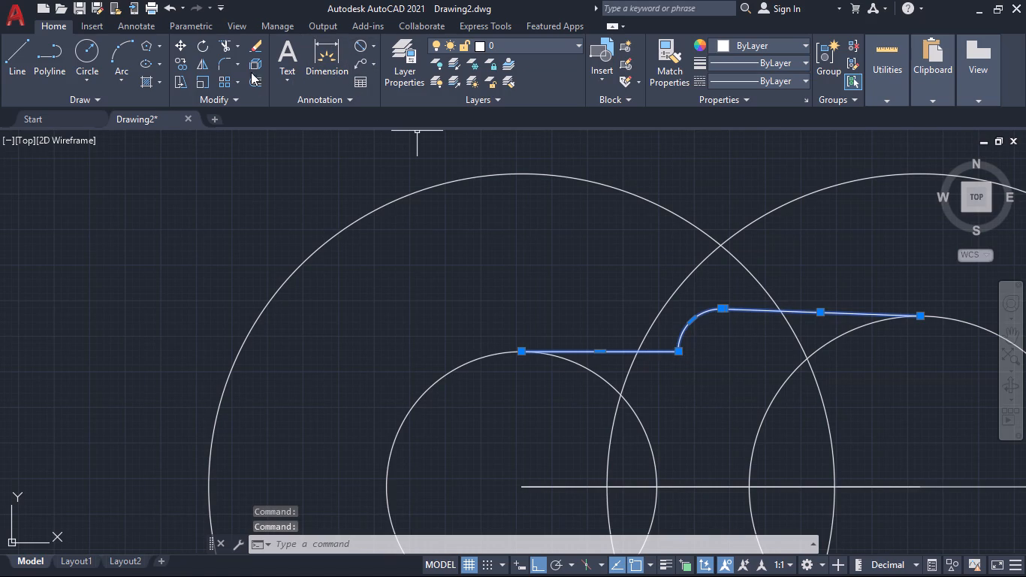
click(204, 62)
middle_drag(665, 408, 614, 285)
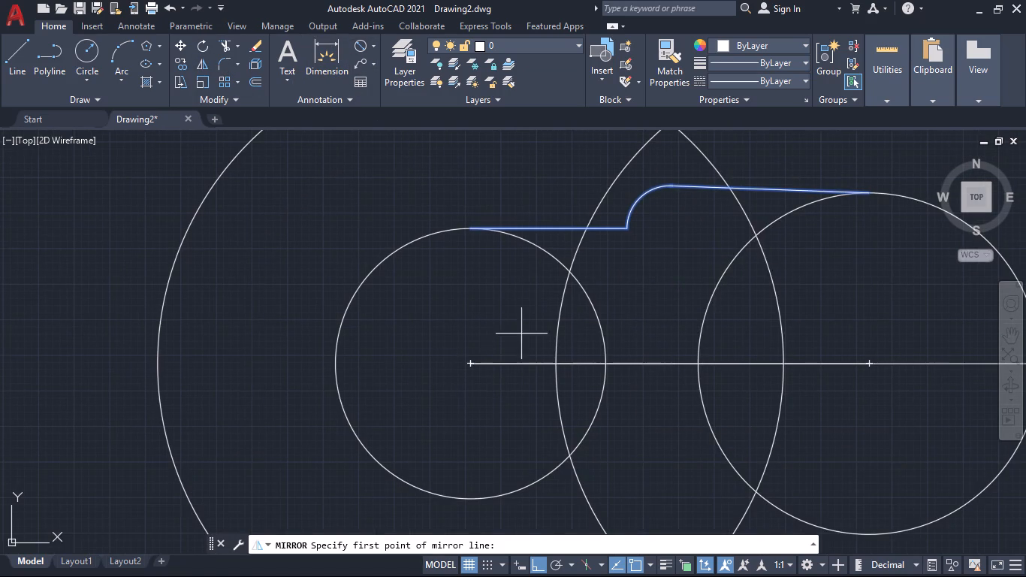
click(472, 364)
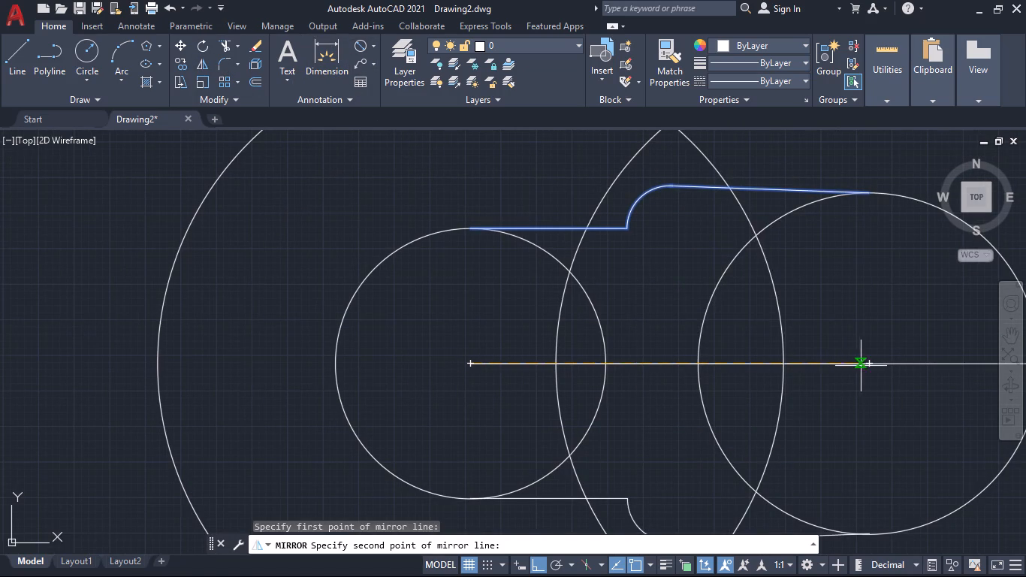
click(870, 365)
key(Return)
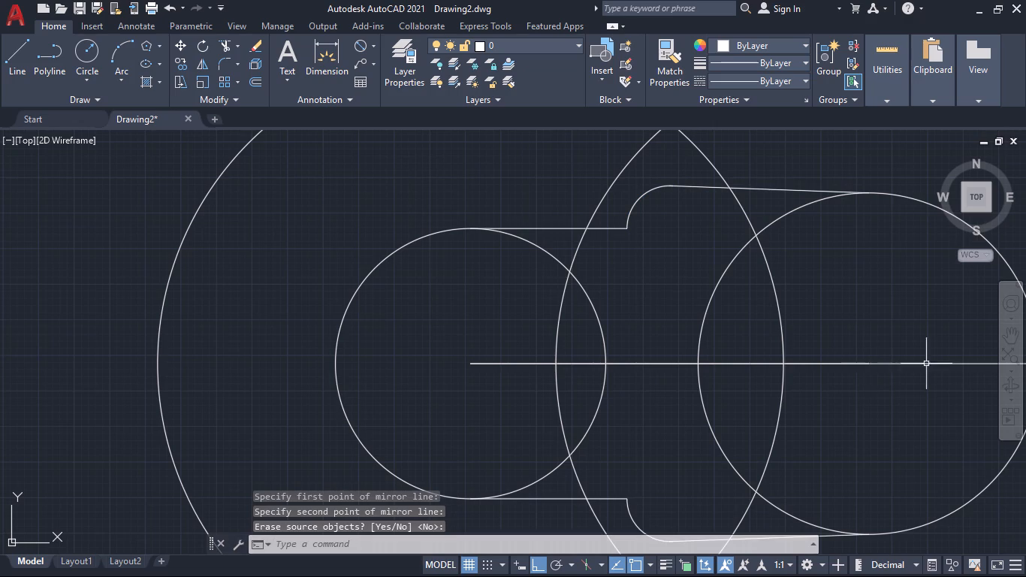
Trim away the circle arcs lying inside the stepped outline above the horizontal centreline.
scroll(892, 337, down, 1)
middle_drag(896, 315, 736, 318)
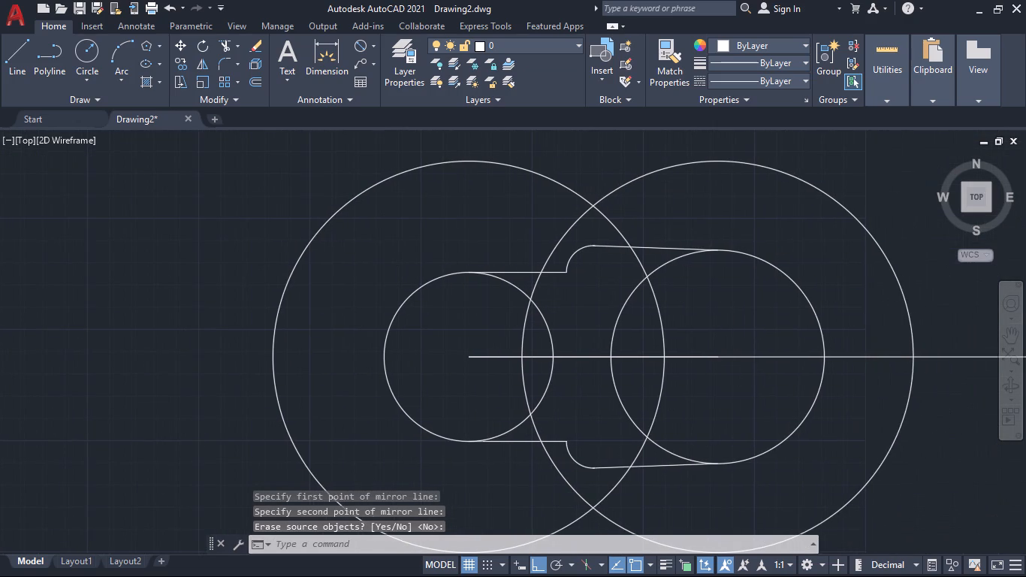
middle_drag(732, 316, 720, 325)
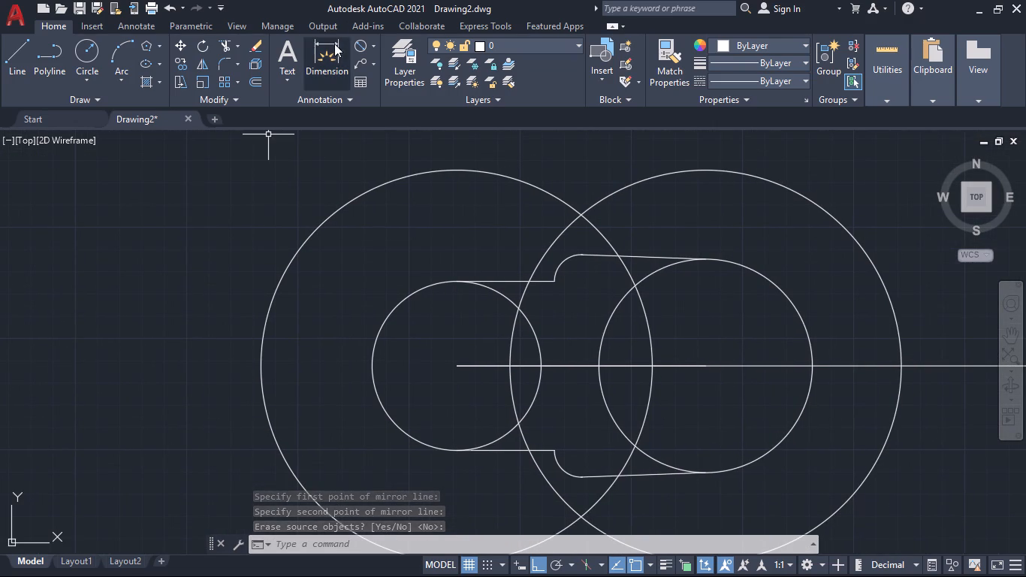
click(227, 42)
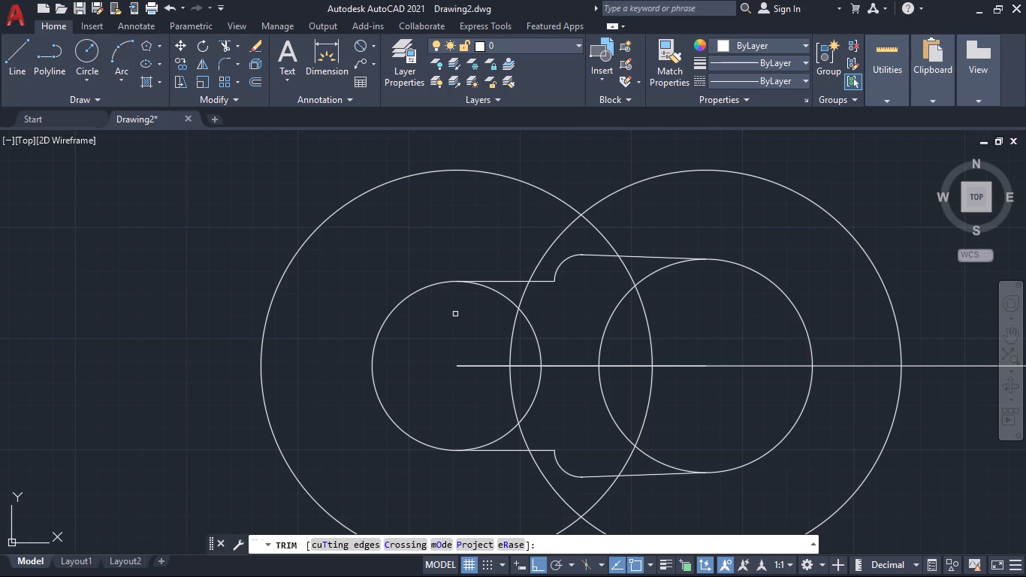
click(455, 314)
click(701, 323)
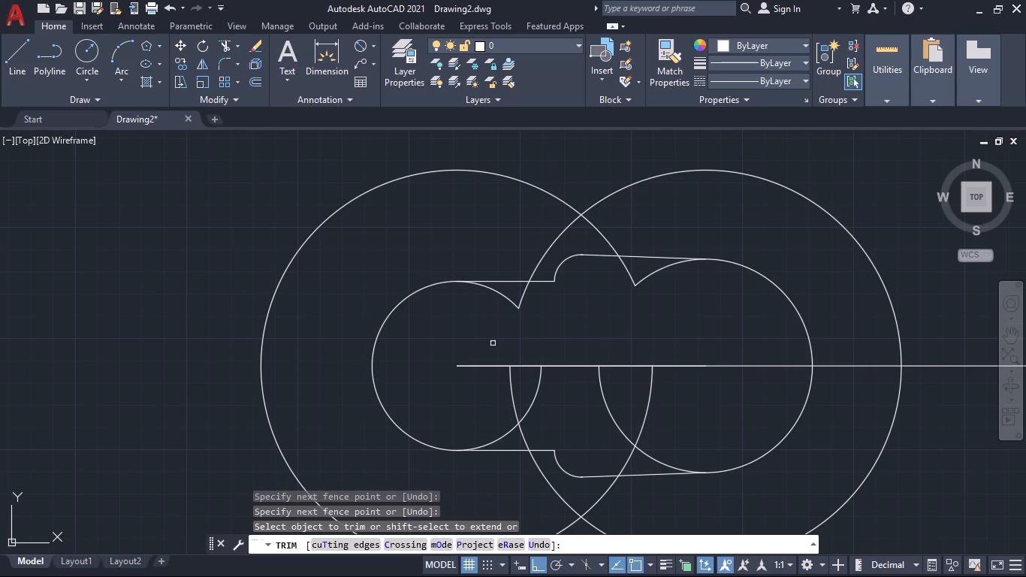
click(482, 298)
click(557, 292)
click(602, 288)
click(690, 282)
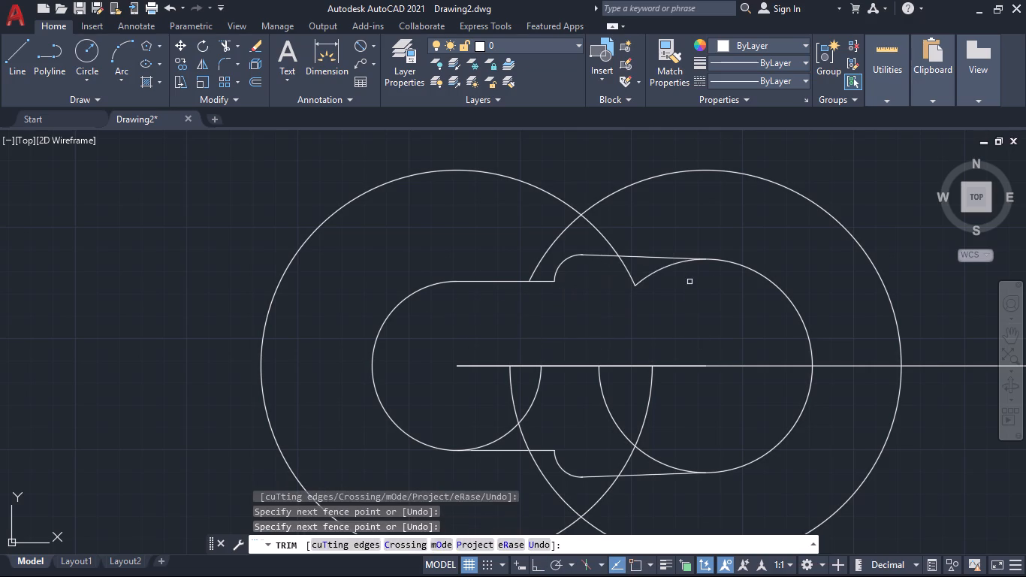
click(655, 281)
click(611, 276)
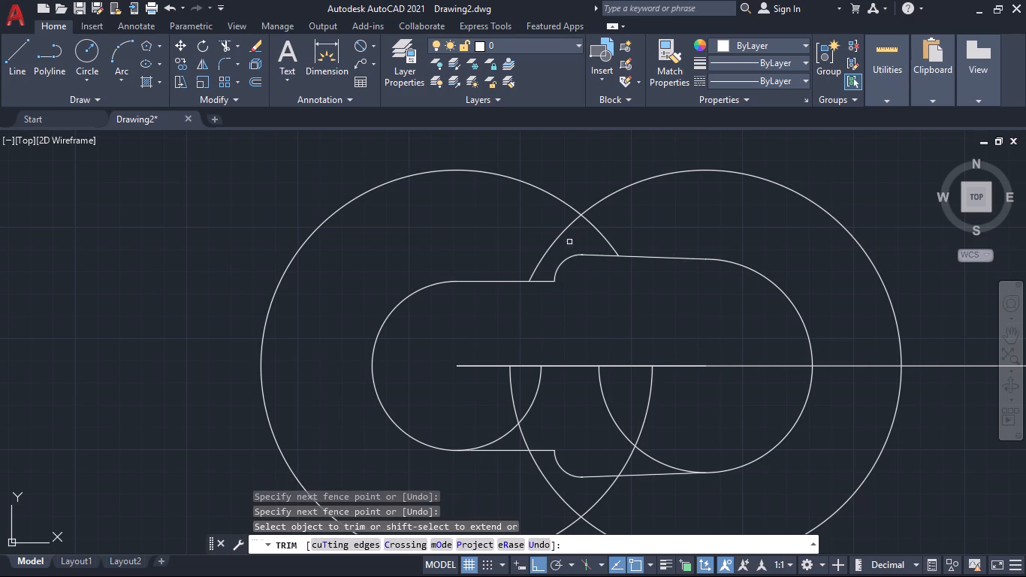
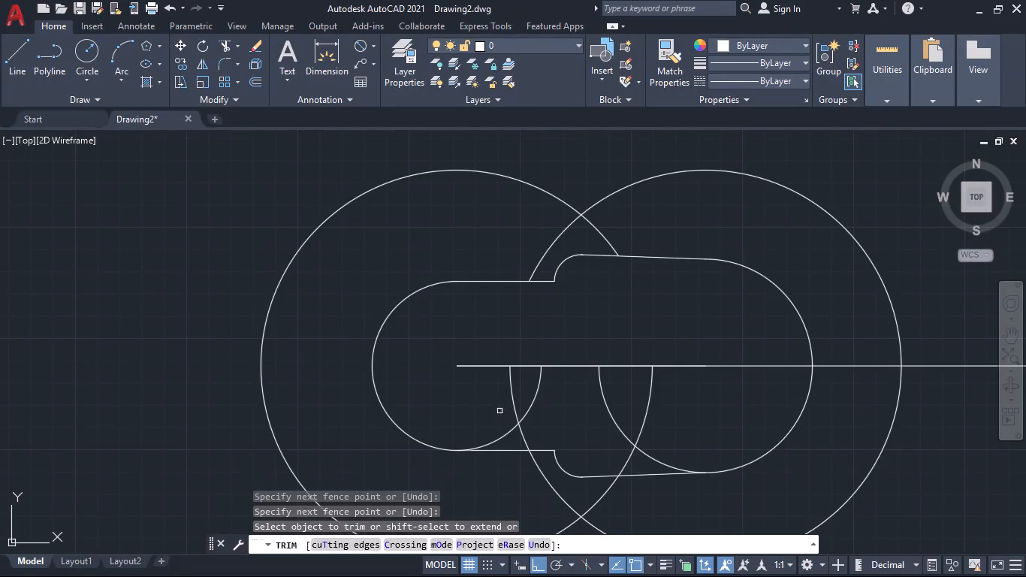
Trim away the circle arcs lying inside the stepped outline below the horizontal centreline.
drag(492, 406, 502, 404)
click(737, 395)
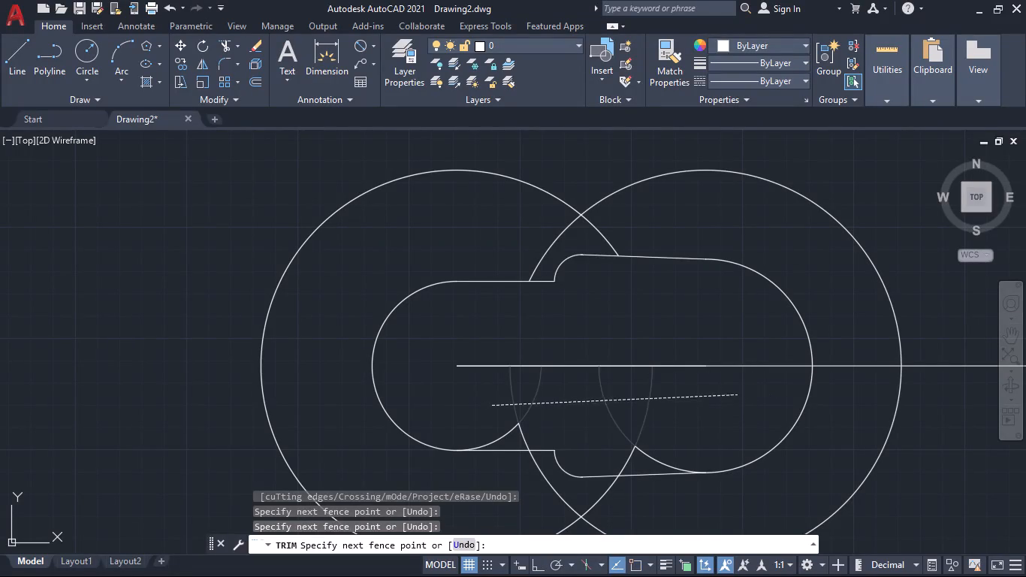
click(477, 436)
click(646, 440)
click(653, 449)
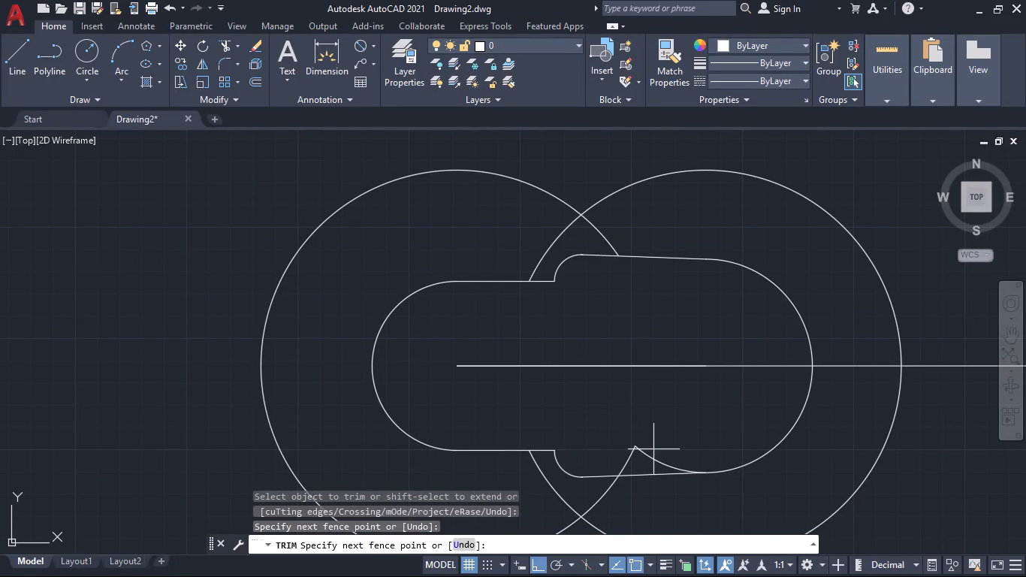
click(613, 460)
middle_drag(622, 408, 646, 386)
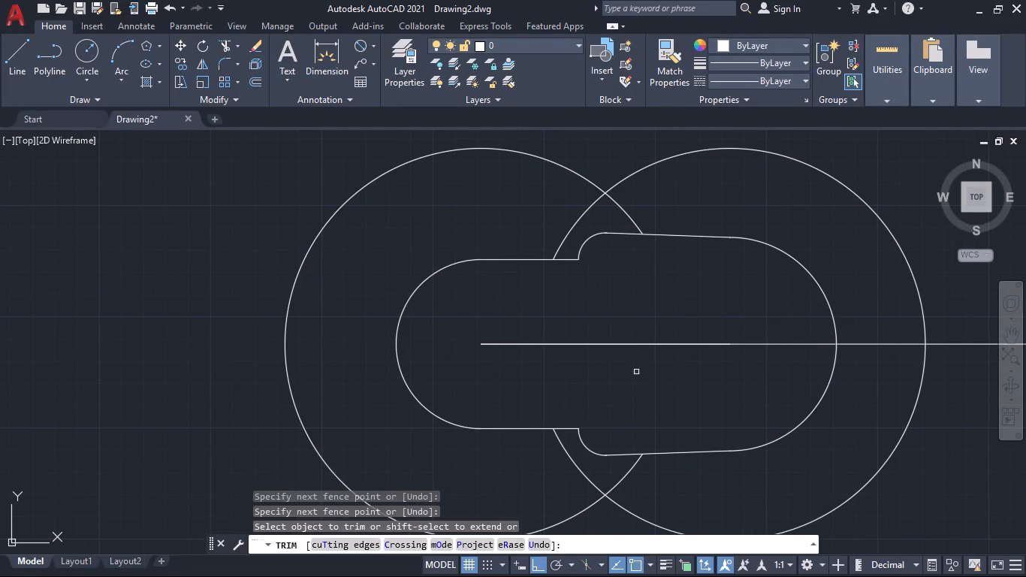
Trim the end of the upper 3 mm arc that overshoots the start of the upper sloped line.
middle_drag(613, 258, 621, 321)
scroll(611, 303, up, 5)
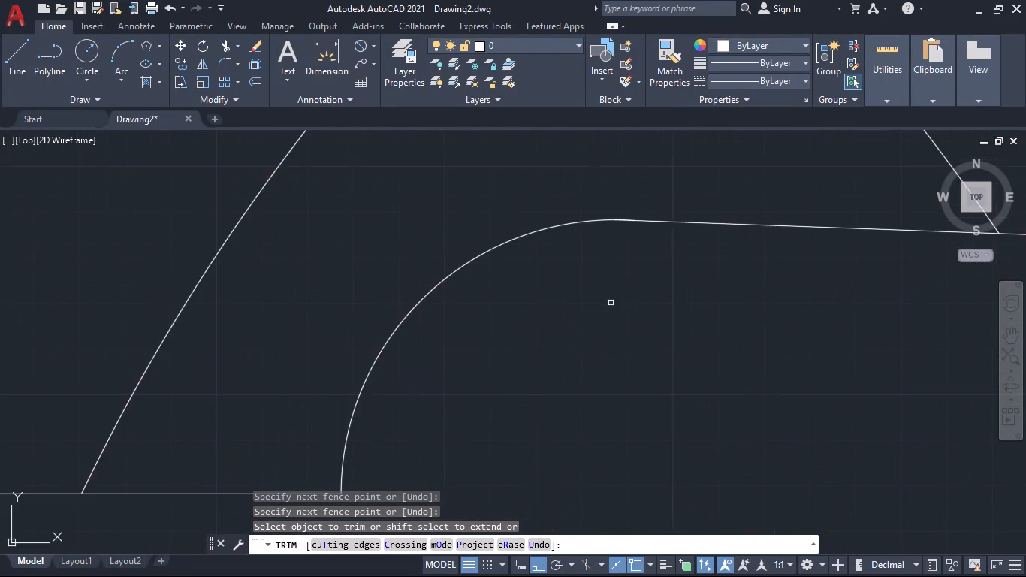
middle_drag(616, 291, 602, 449)
scroll(612, 376, up, 5)
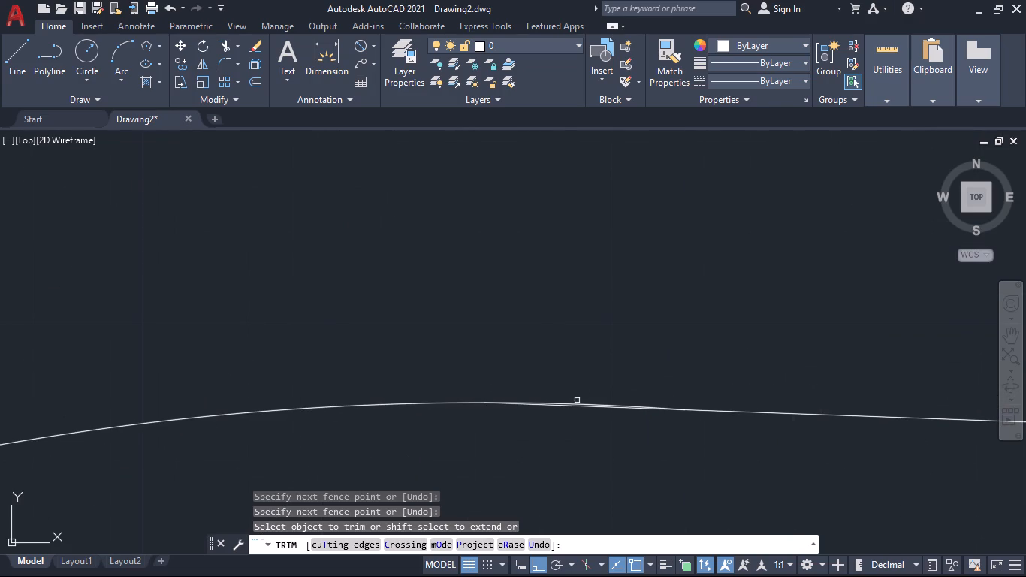
click(577, 403)
scroll(660, 445, down, 7)
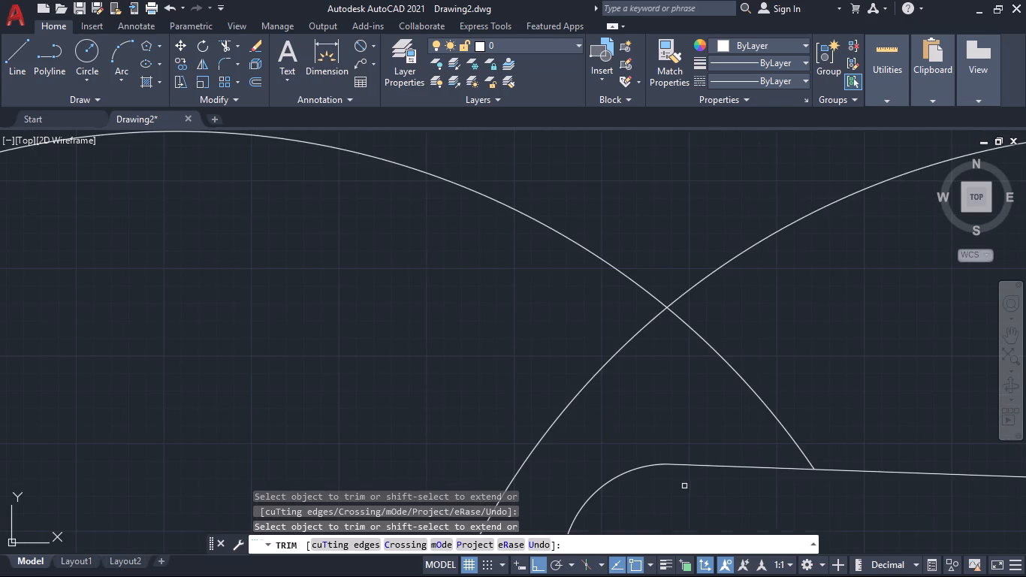
Trim the end of the lower 3 mm arc that overshoots the start of the lower sloped line.
middle_drag(685, 486, 641, 258)
scroll(660, 283, down, 3)
middle_drag(655, 354, 668, 186)
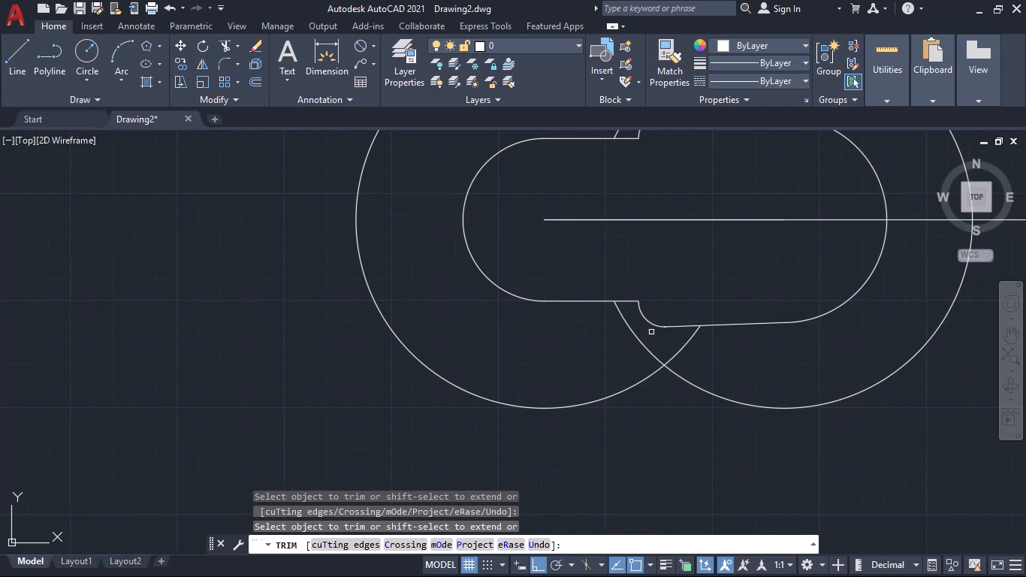
scroll(655, 336, up, 5)
middle_drag(690, 298, 690, 307)
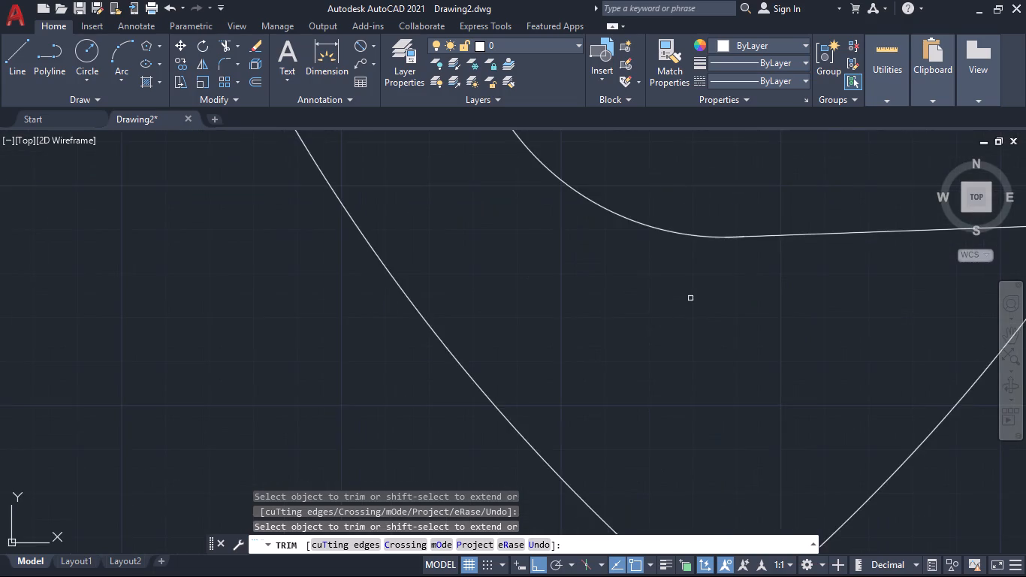
middle_drag(690, 307, 659, 399)
scroll(691, 342, up, 4)
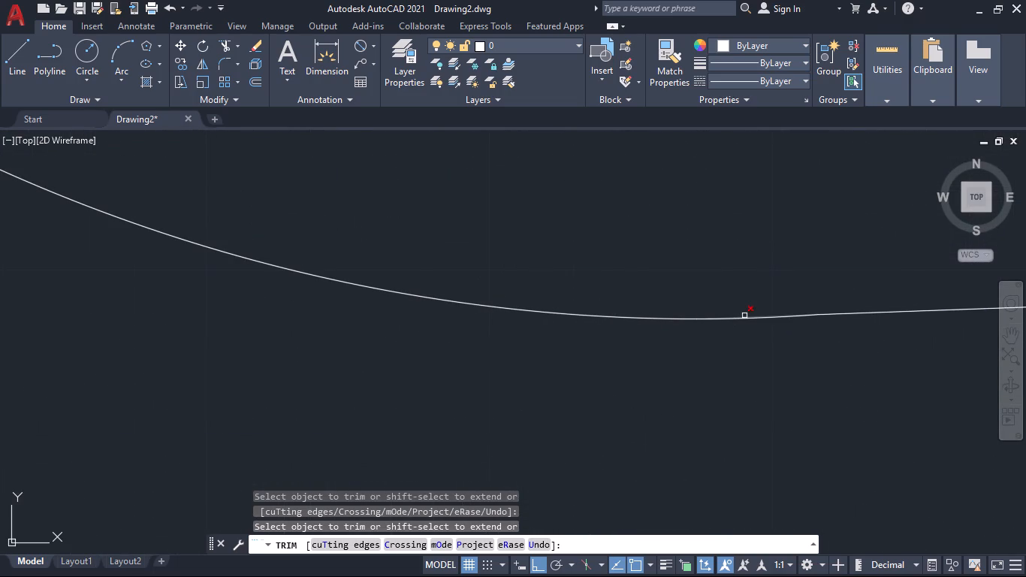
click(744, 316)
scroll(787, 373, down, 8)
middle_drag(814, 416, 662, 440)
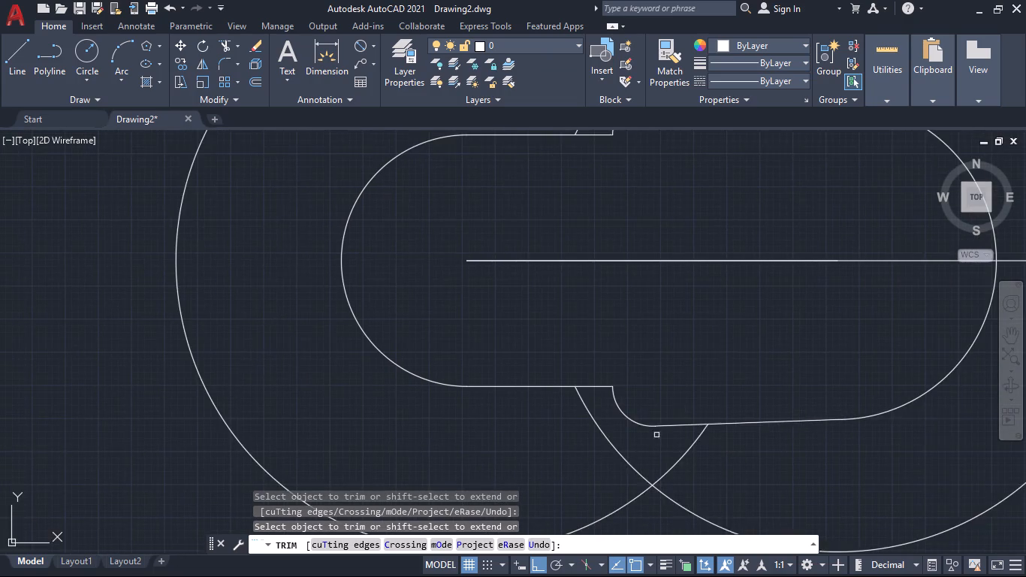
Draw a horizontal line joining the top quadrant points of the two large outer circles.
scroll(750, 340, down, 1)
middle_drag(750, 342, 718, 382)
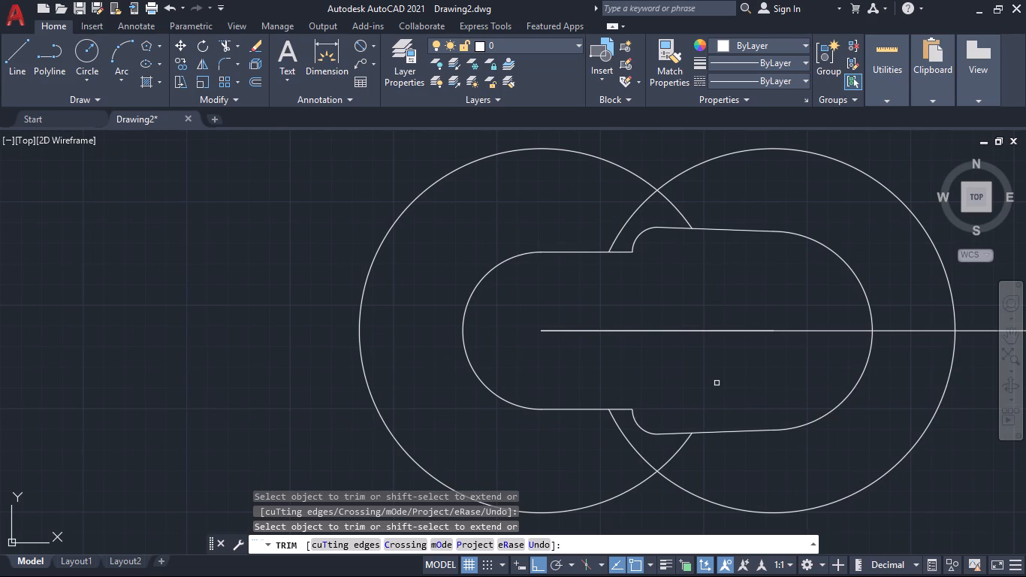
scroll(717, 383, down, 1)
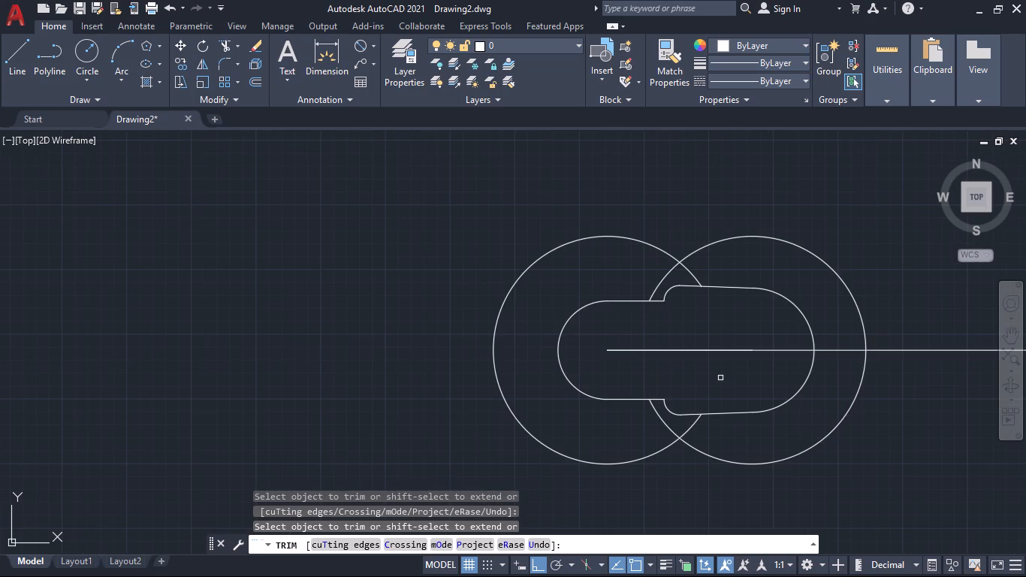
scroll(720, 378, down, 3)
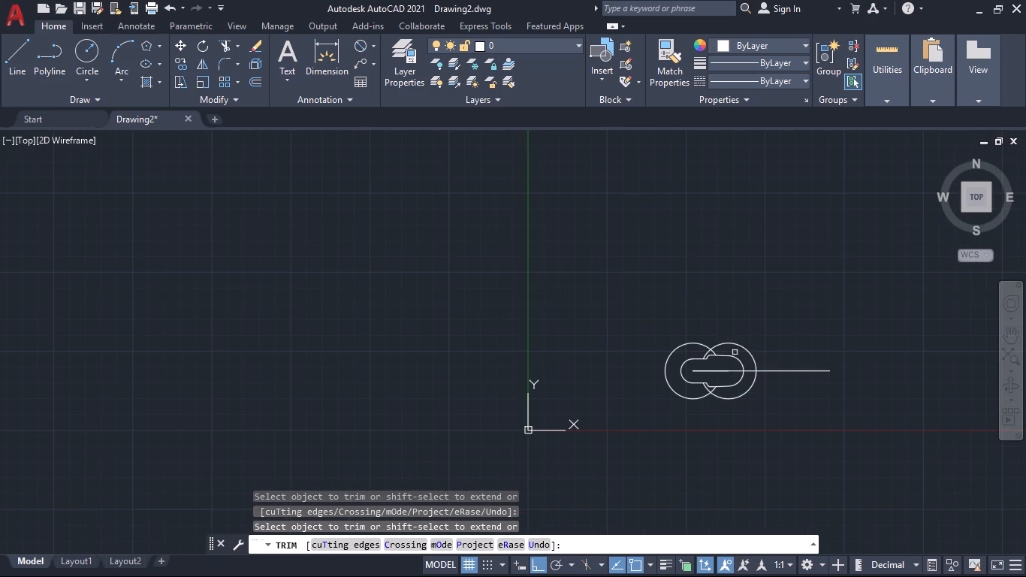
scroll(727, 349, up, 5)
click(17, 44)
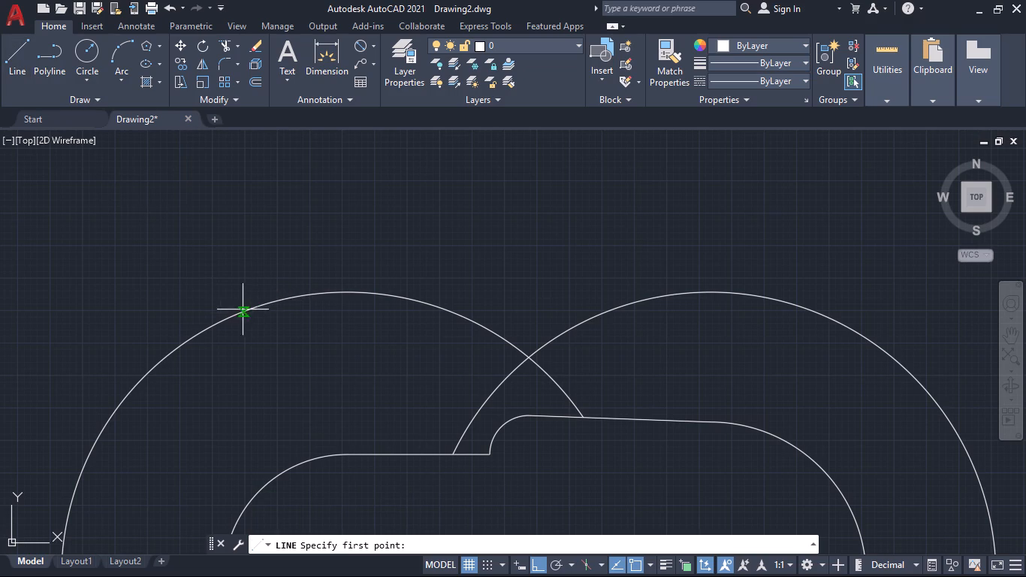
click(346, 293)
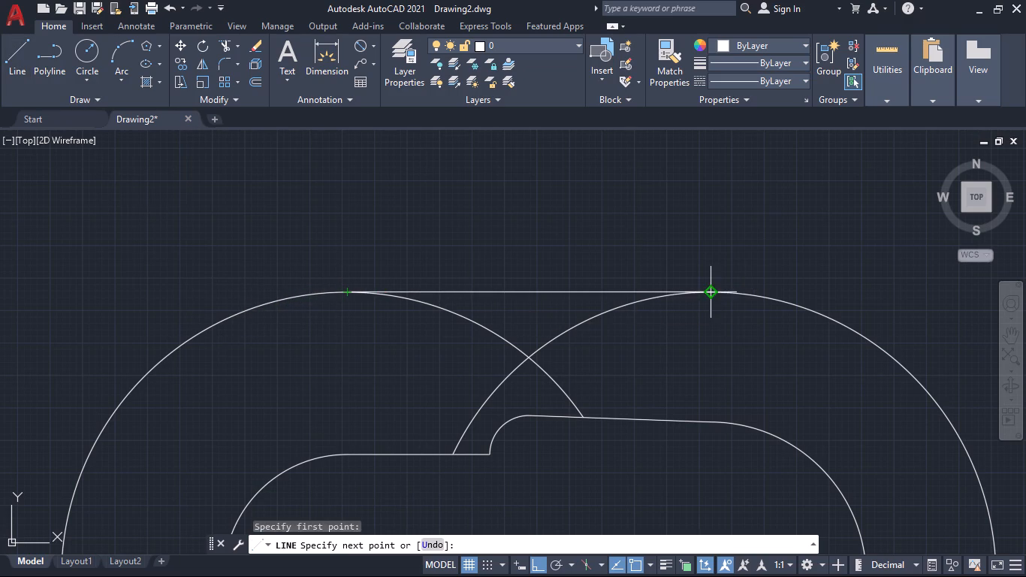
click(713, 292)
key(space)
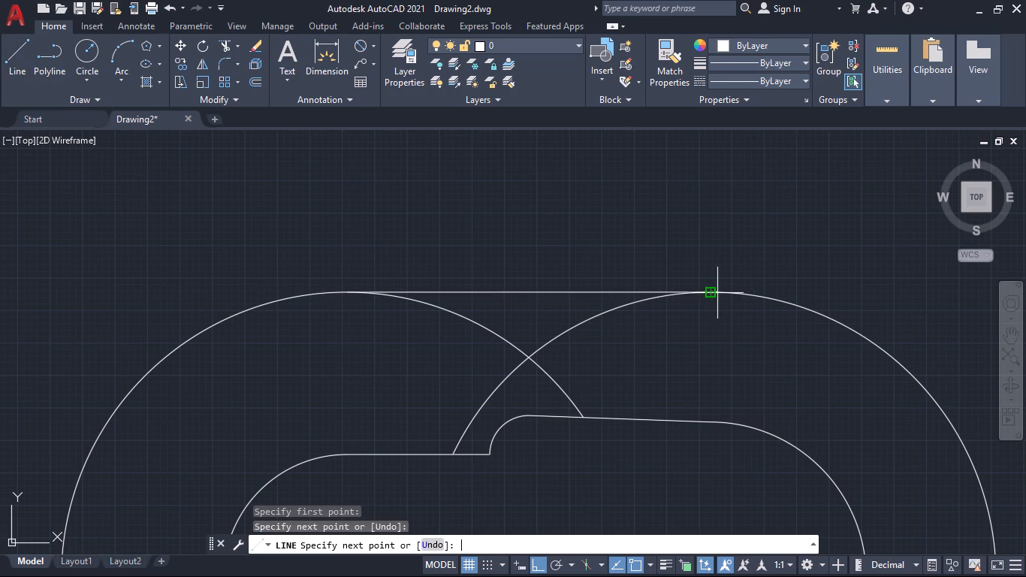
Draw a horizontal line joining the bottom quadrant points of the two large outer circles.
key(space)
scroll(721, 295, down, 8)
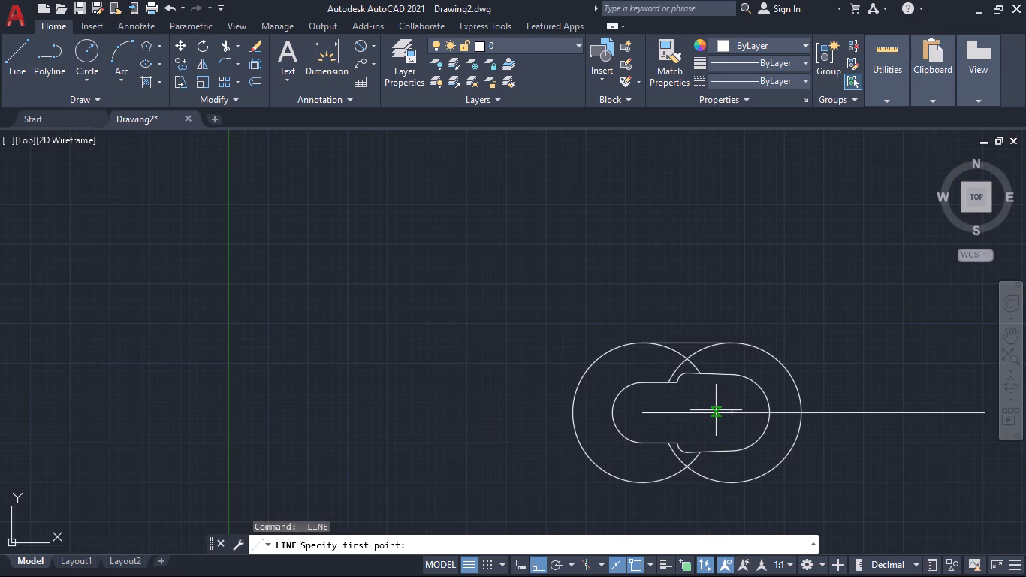
middle_drag(717, 410, 681, 266)
scroll(616, 325, up, 4)
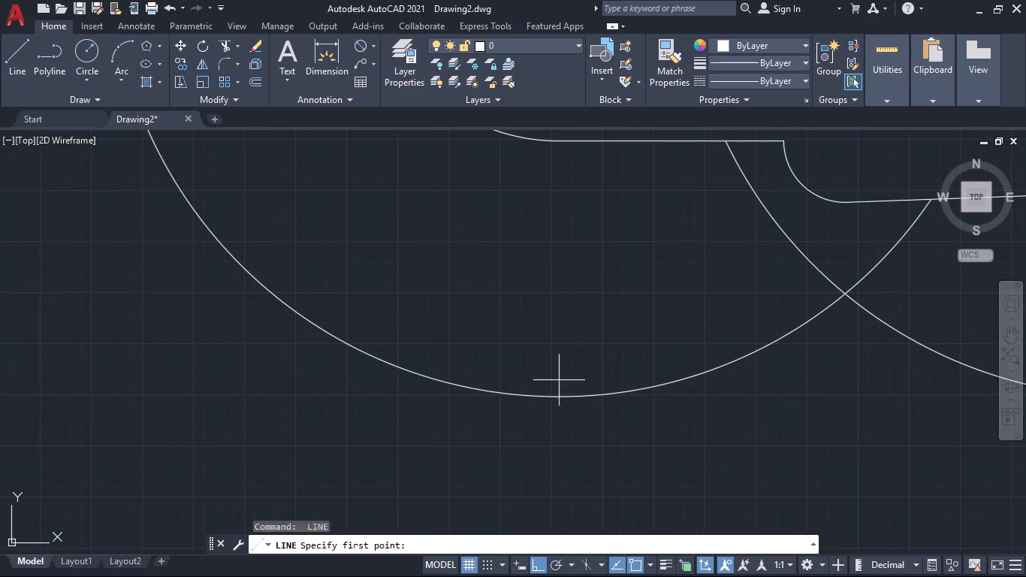
click(563, 397)
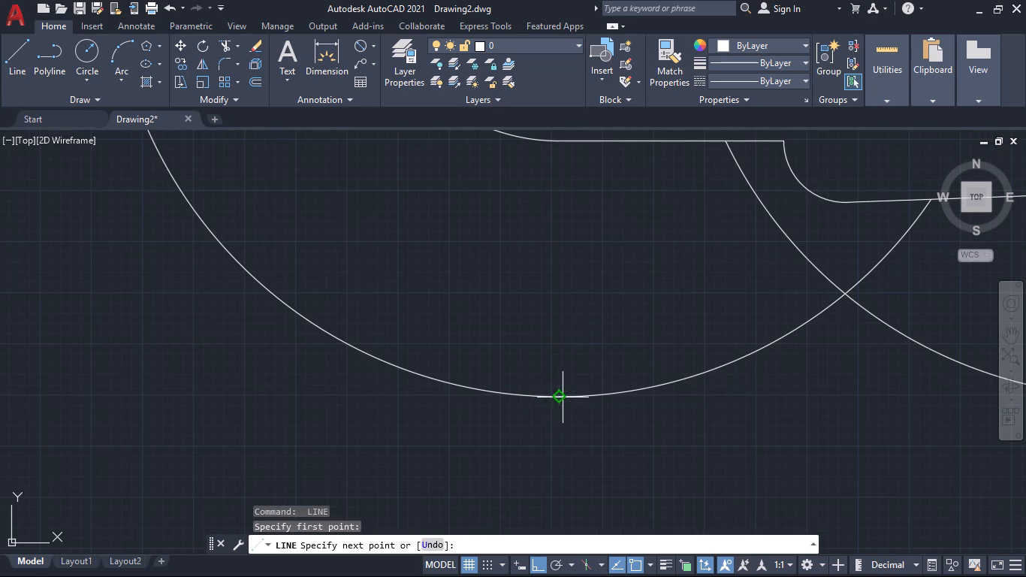
middle_drag(850, 406, 536, 416)
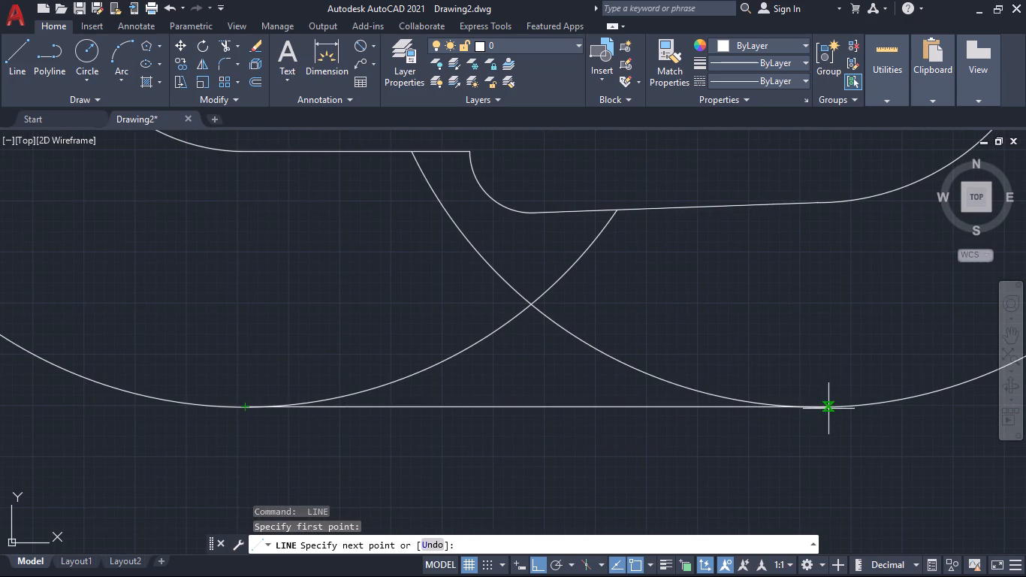
click(816, 409)
key(space)
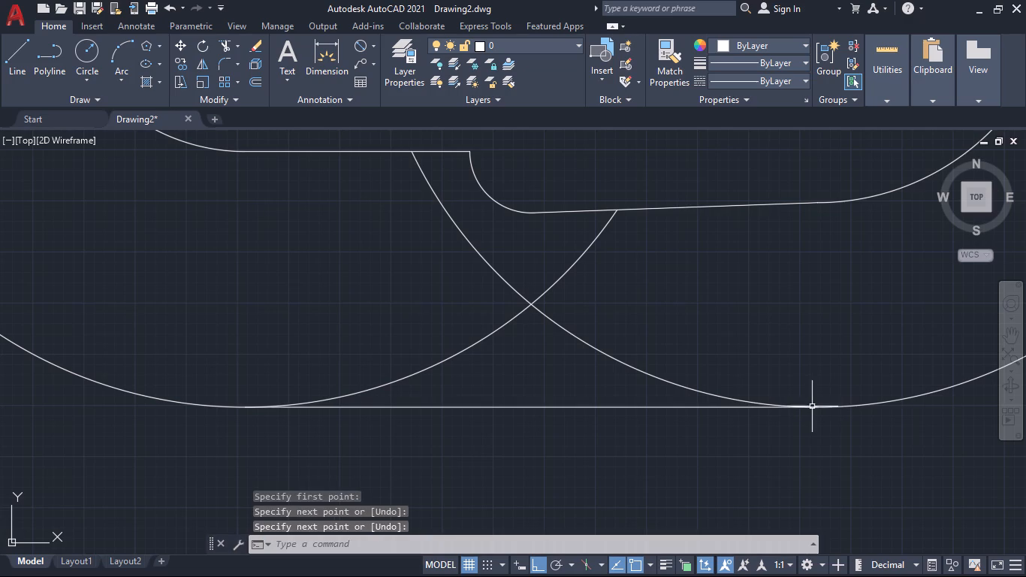
Trim the crossing inner arcs of the two large circles, above and below the stepped outline, to leave a slot-shaped outer contour.
scroll(809, 402, down, 4)
middle_drag(789, 423, 769, 446)
scroll(714, 352, up, 1)
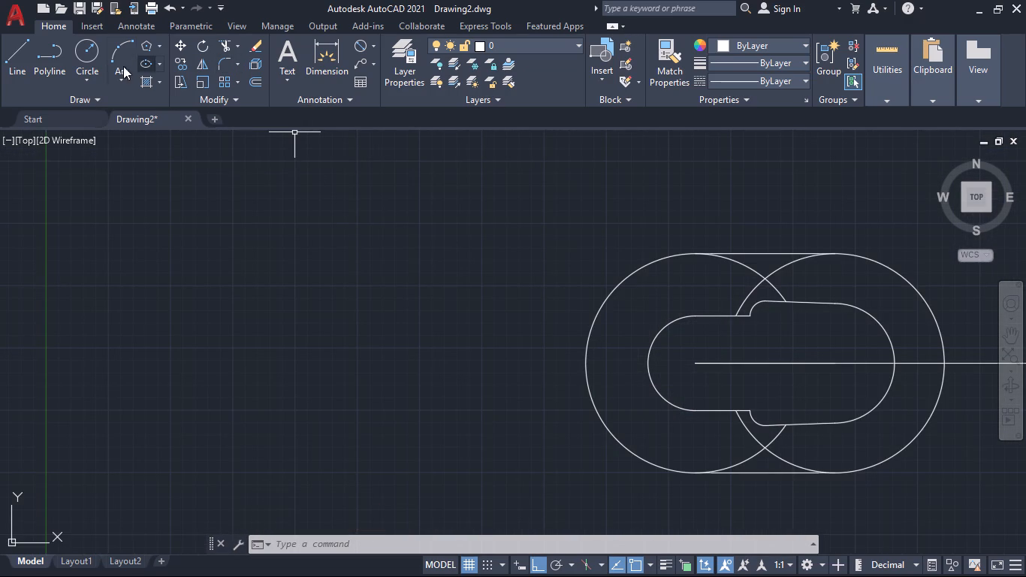
click(223, 41)
middle_drag(668, 303, 597, 322)
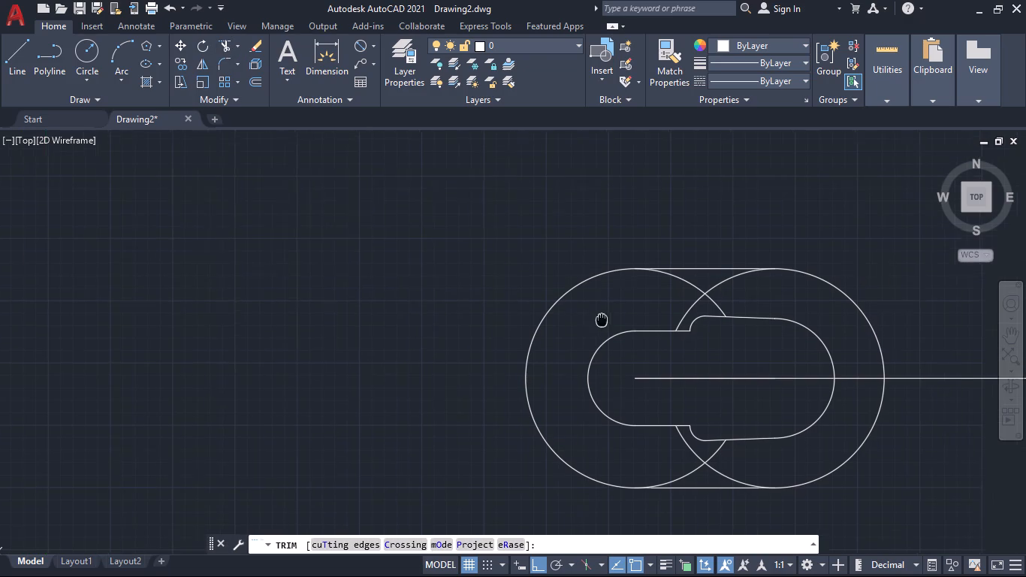
middle_drag(597, 322, 596, 322)
click(644, 285)
click(743, 296)
click(735, 302)
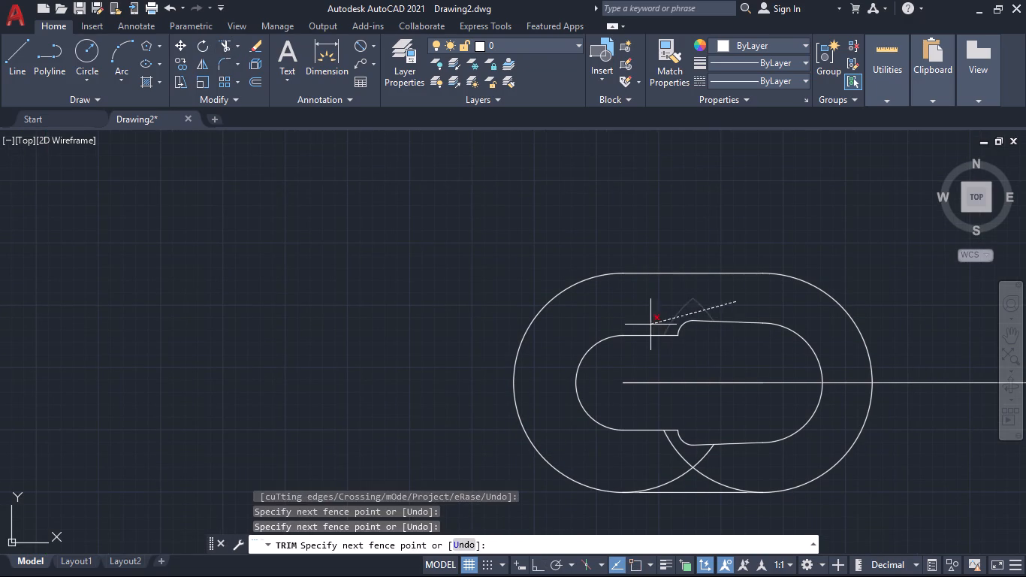
click(649, 325)
click(635, 456)
click(736, 461)
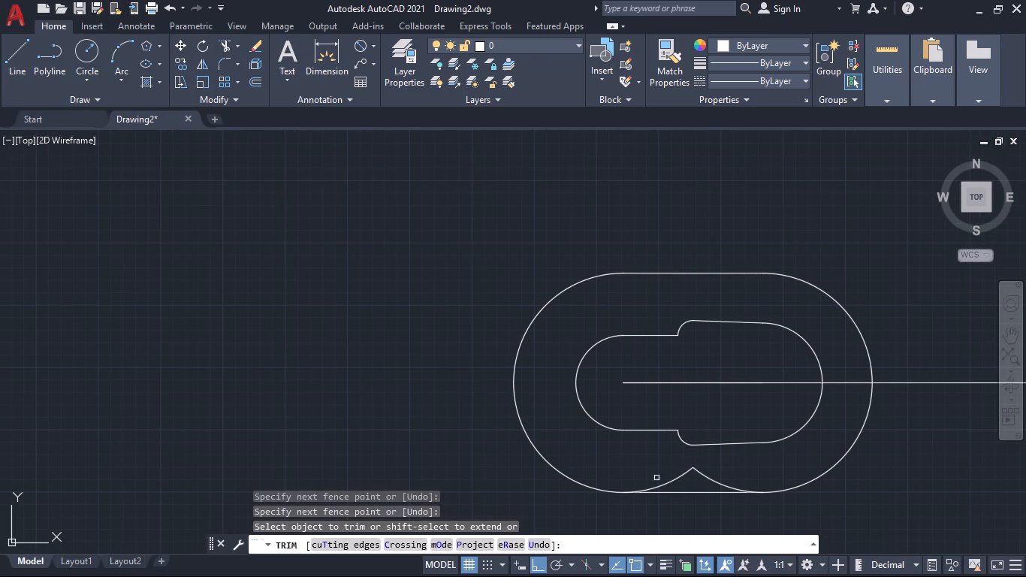
click(649, 481)
click(725, 482)
middle_drag(726, 482, 663, 476)
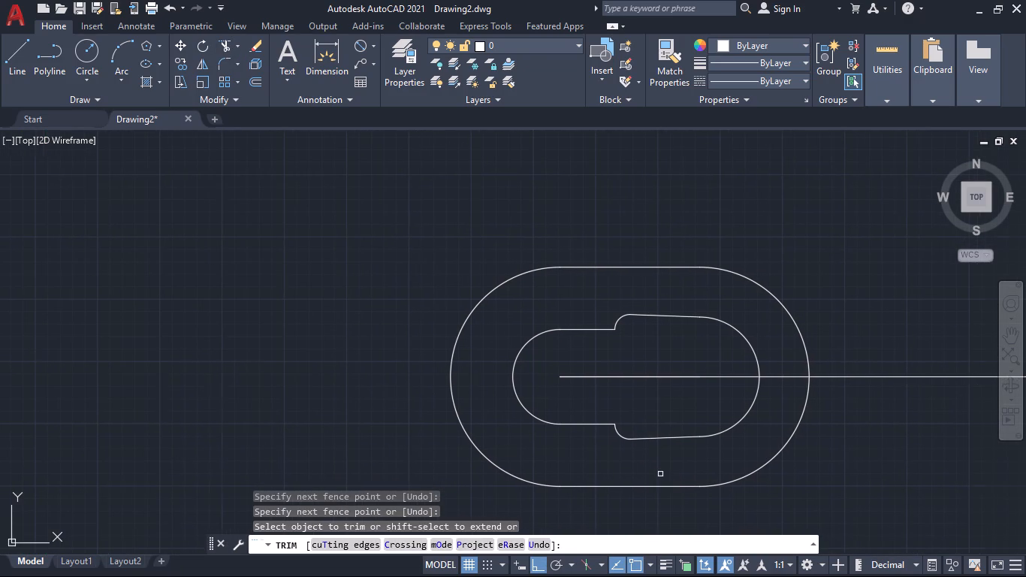
click(592, 379)
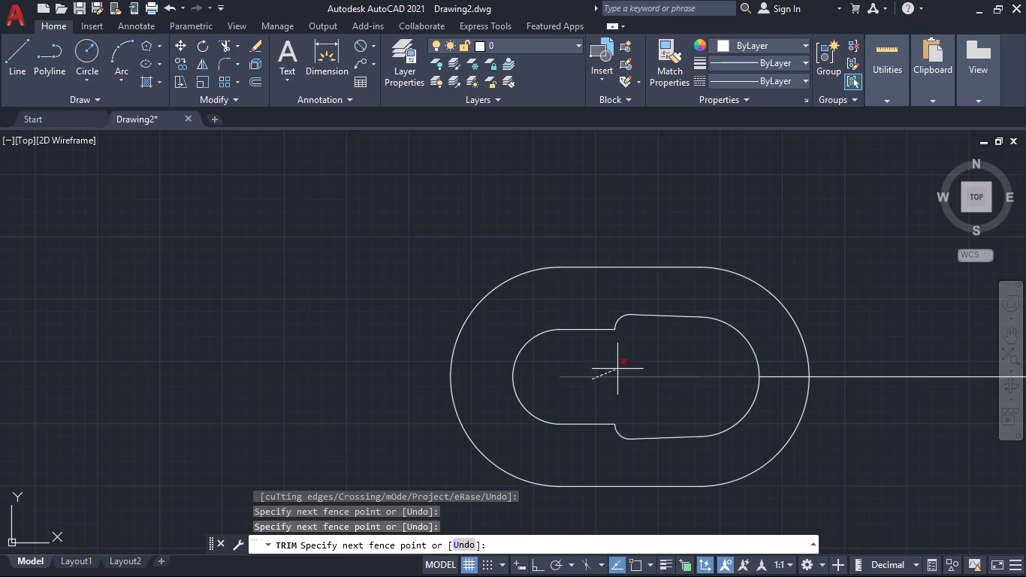
click(578, 394)
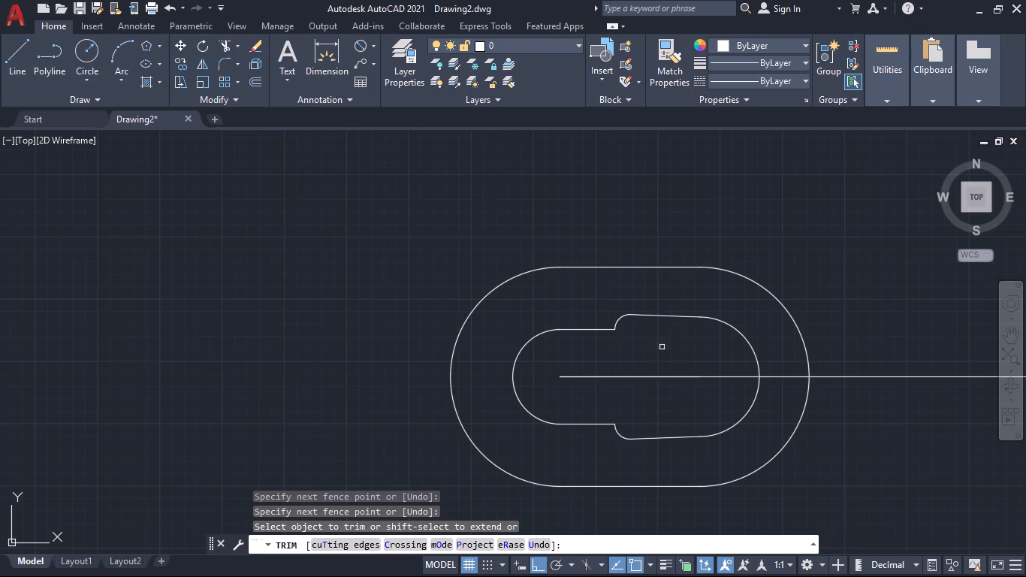
Draw a circle of radius 32 mm centred on the centre of the outer contour's right-hand arc.
middle_drag(862, 323, 721, 309)
middle_drag(736, 285, 727, 304)
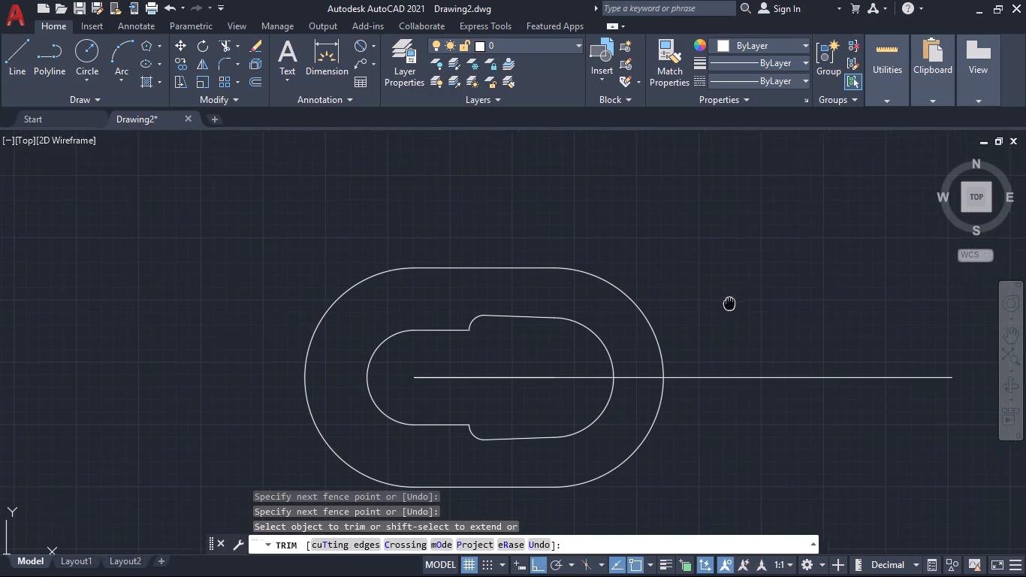
middle_drag(727, 304, 718, 312)
middle_drag(715, 311, 644, 267)
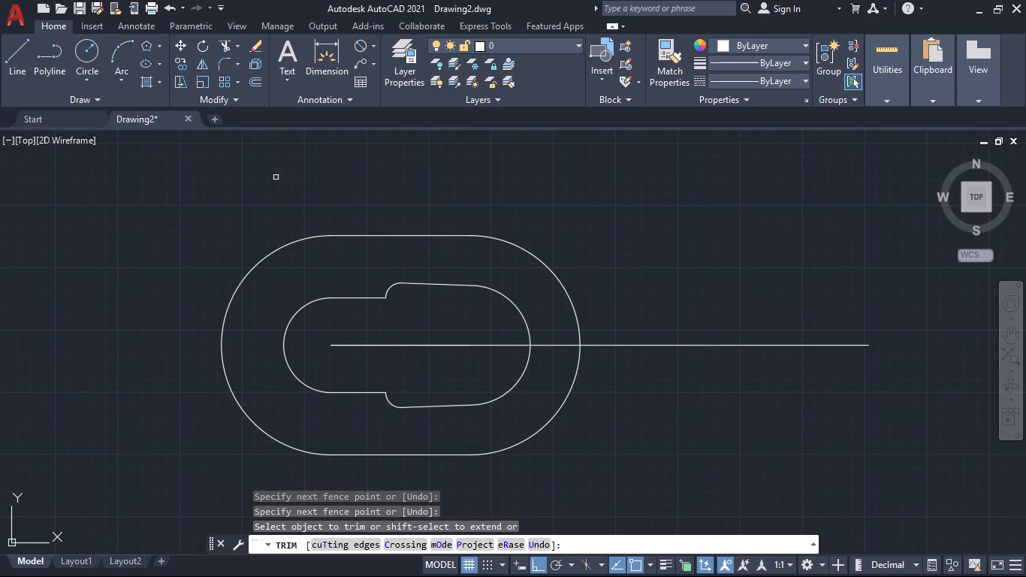
click(86, 52)
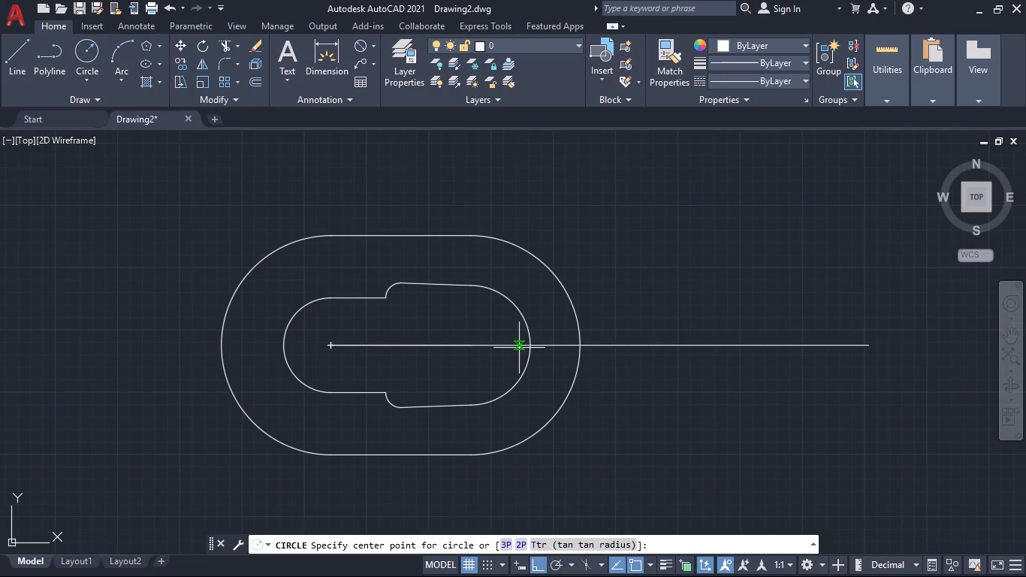
click(472, 342)
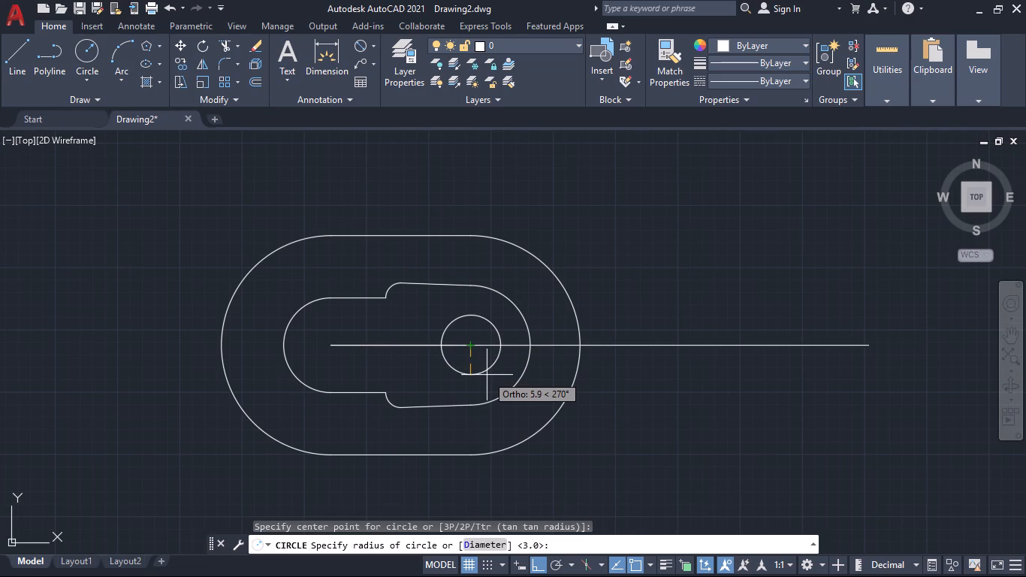
text(32)
key(Return)
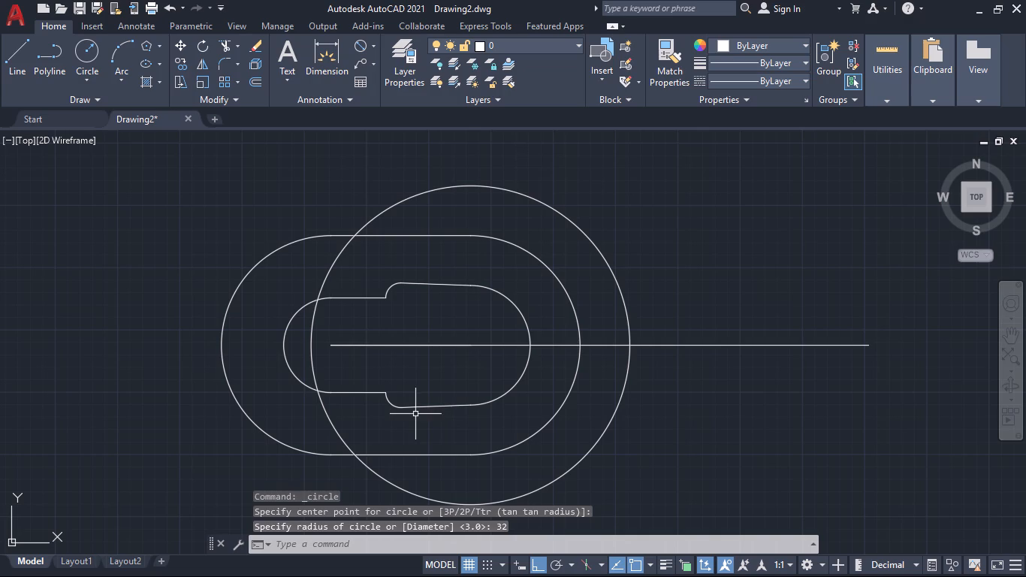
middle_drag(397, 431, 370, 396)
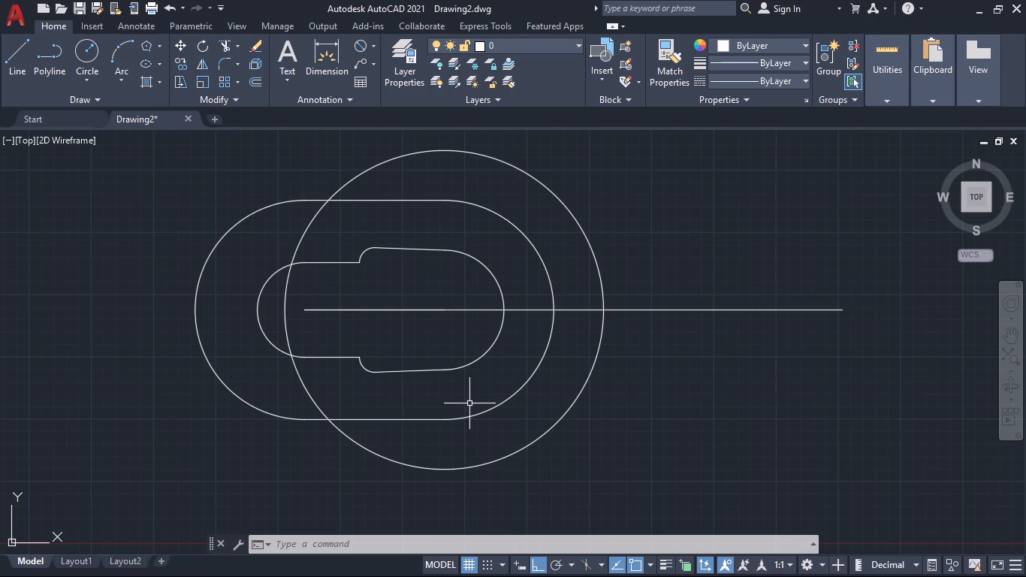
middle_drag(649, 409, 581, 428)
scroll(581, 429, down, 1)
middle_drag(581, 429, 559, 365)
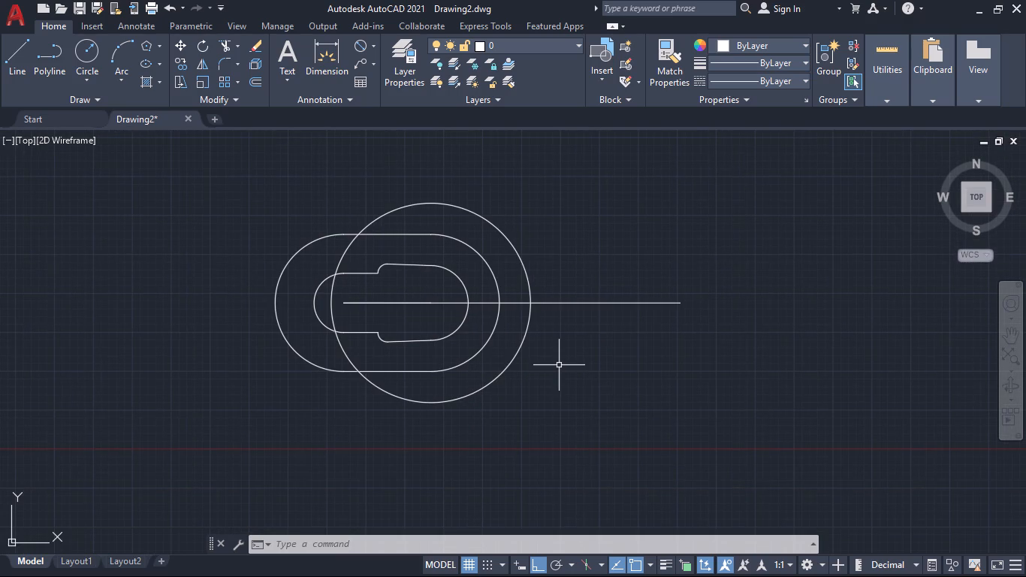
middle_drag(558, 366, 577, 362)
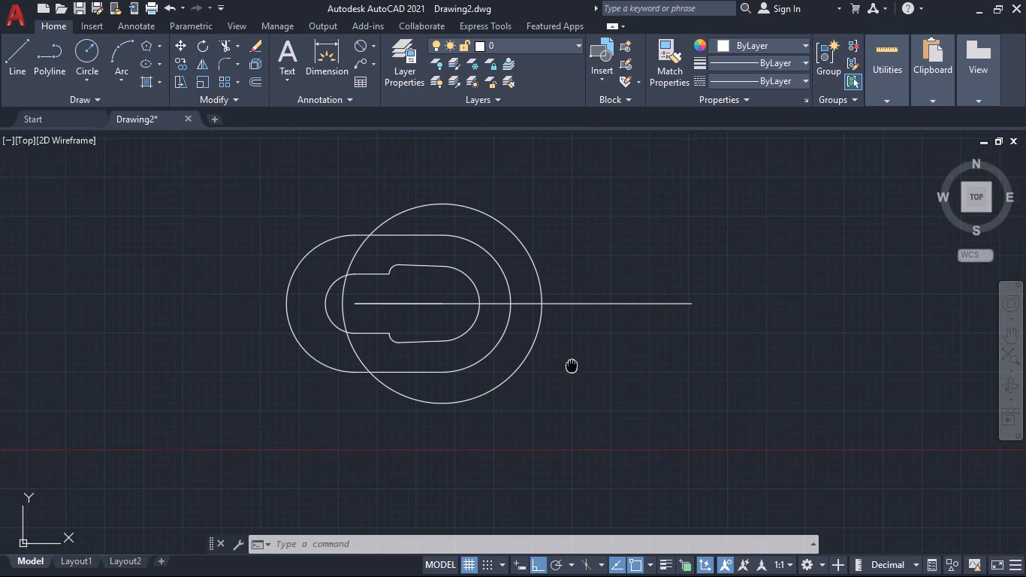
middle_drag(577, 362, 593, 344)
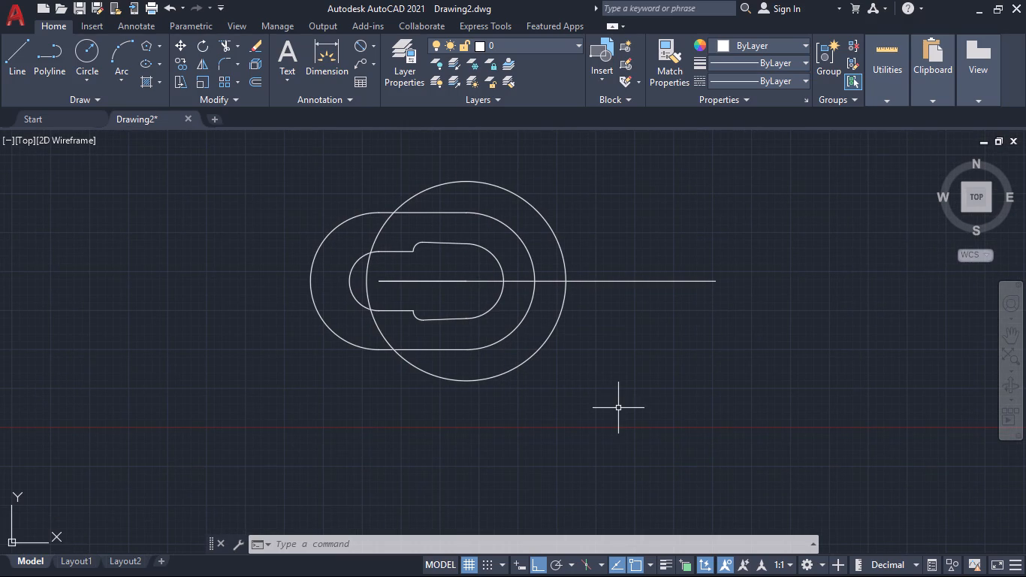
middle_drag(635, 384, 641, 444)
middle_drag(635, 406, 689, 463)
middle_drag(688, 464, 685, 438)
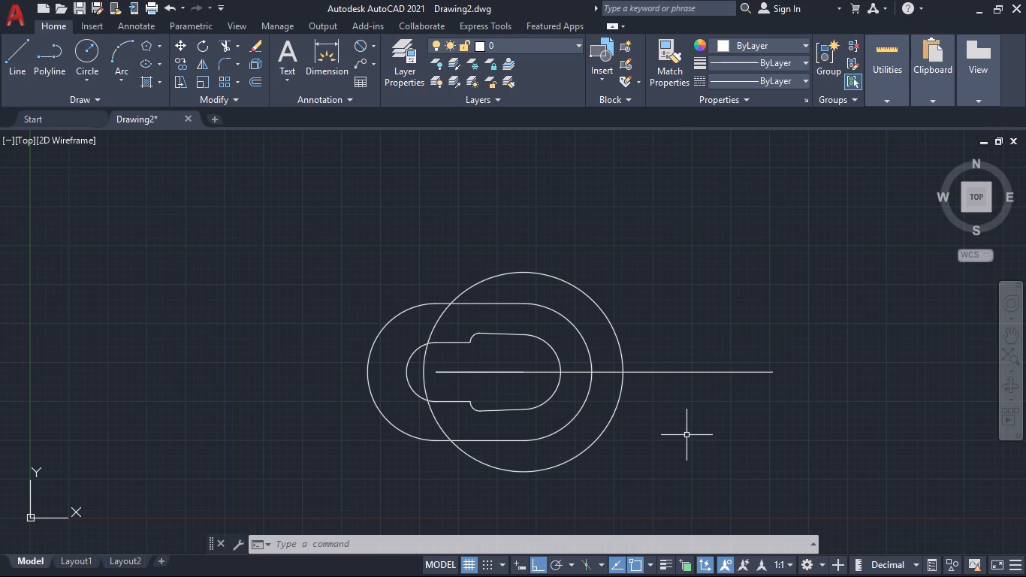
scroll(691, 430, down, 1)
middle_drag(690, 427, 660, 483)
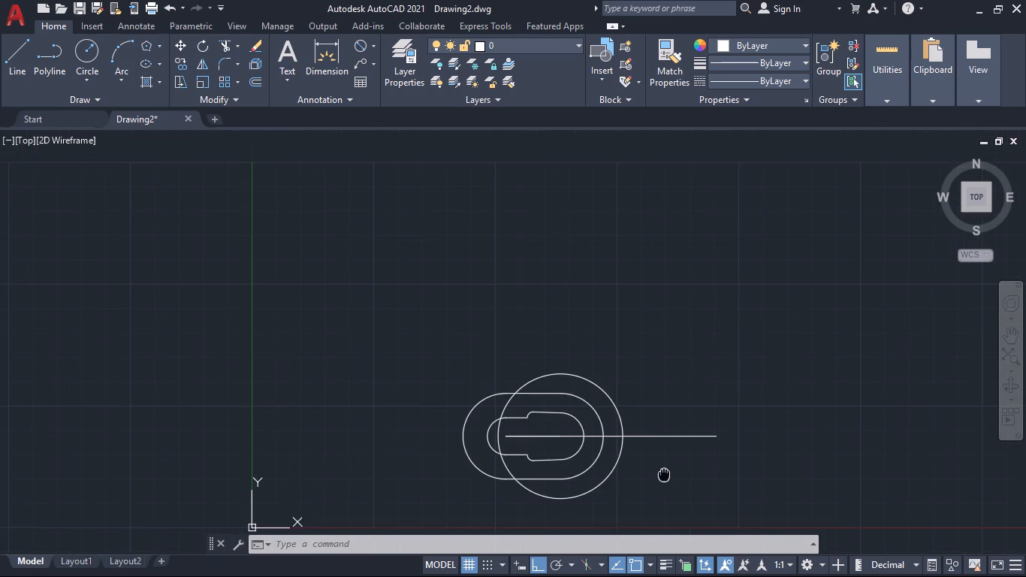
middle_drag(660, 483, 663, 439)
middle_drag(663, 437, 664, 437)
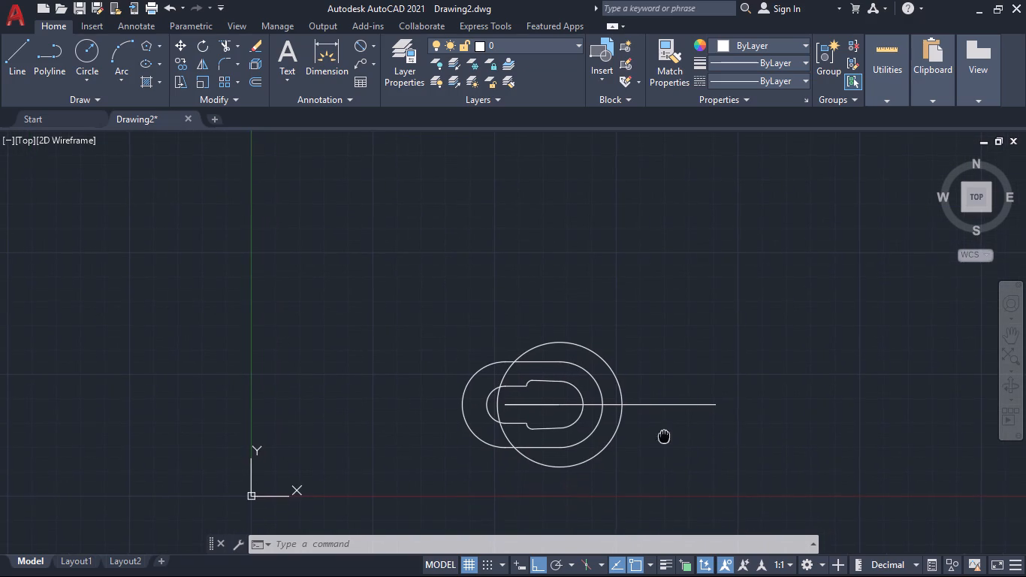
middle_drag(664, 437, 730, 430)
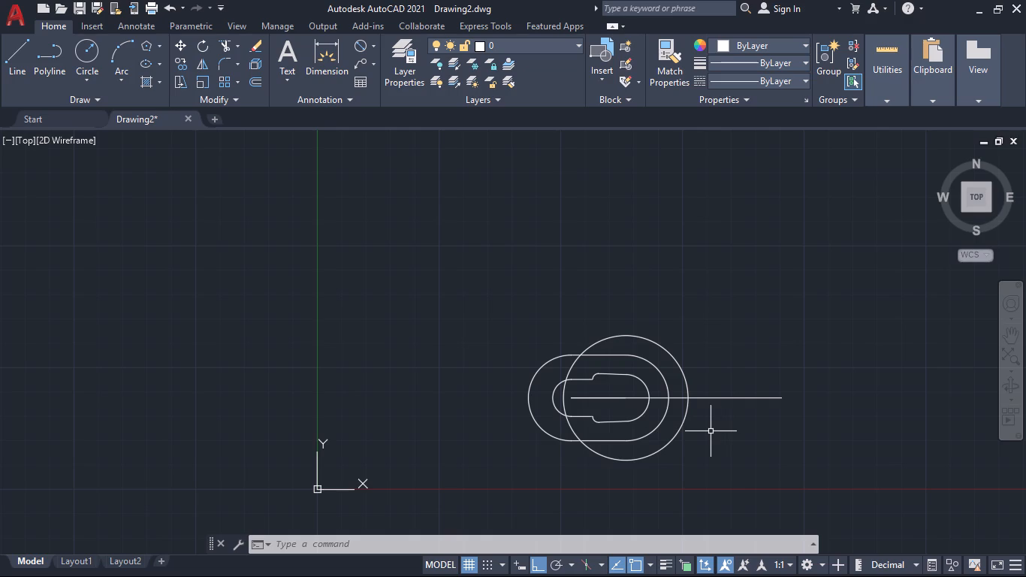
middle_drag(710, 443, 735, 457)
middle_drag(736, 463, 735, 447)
Draw a circle of radius 25 mm centred on the right-hand end of the long horizontal centreline.
scroll(734, 447, up, 1)
middle_drag(734, 447, 536, 462)
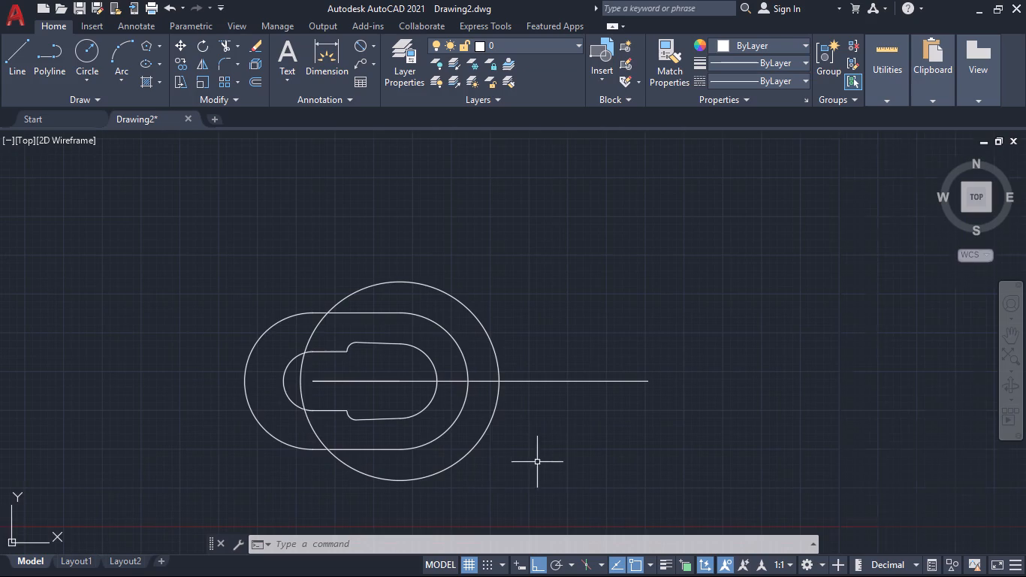
middle_drag(577, 464, 493, 453)
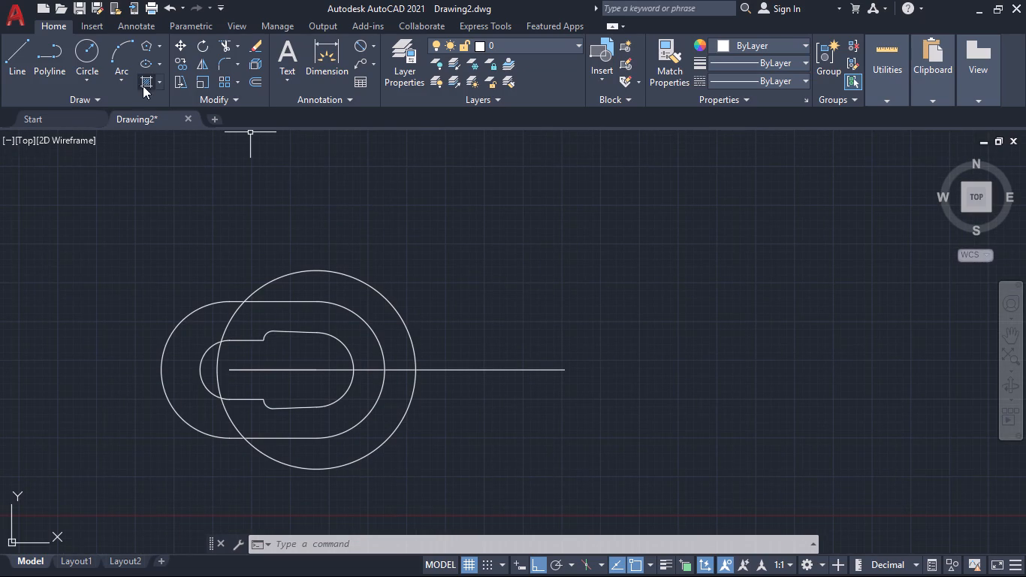
click(88, 47)
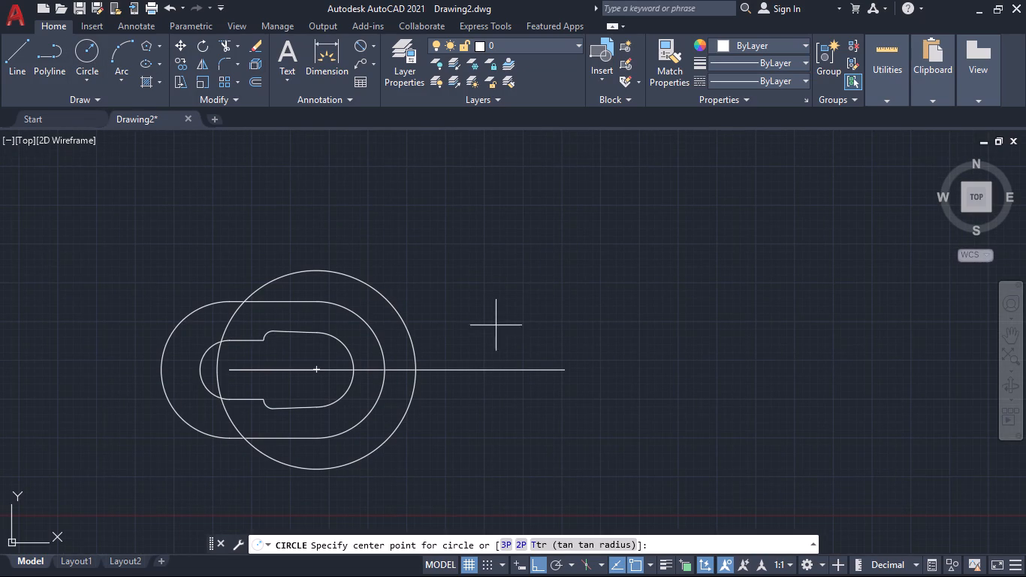
click(566, 370)
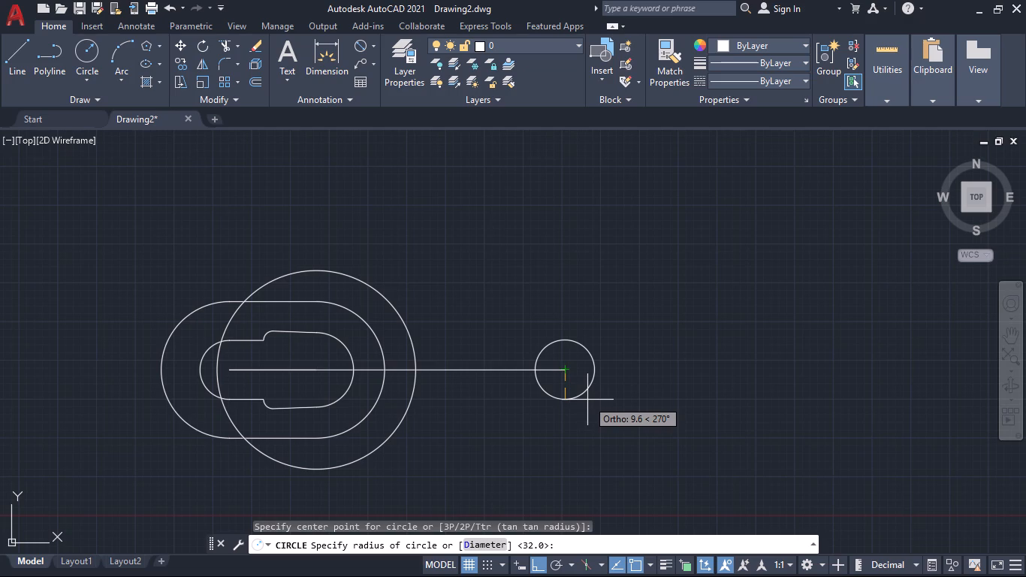
key(3)
key(5)
key(BackSpace)
key(BackSpace)
text(25)
key(Return)
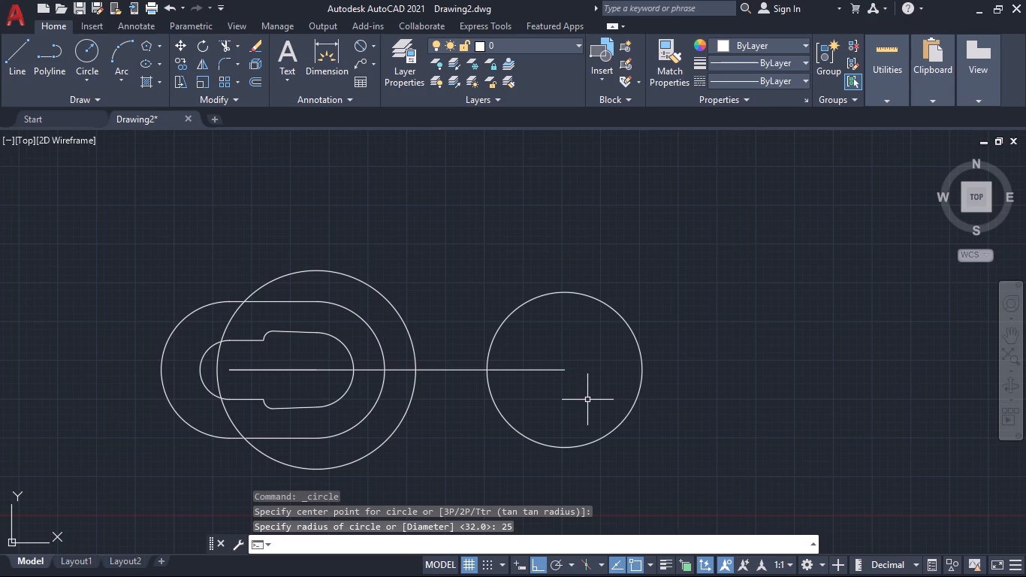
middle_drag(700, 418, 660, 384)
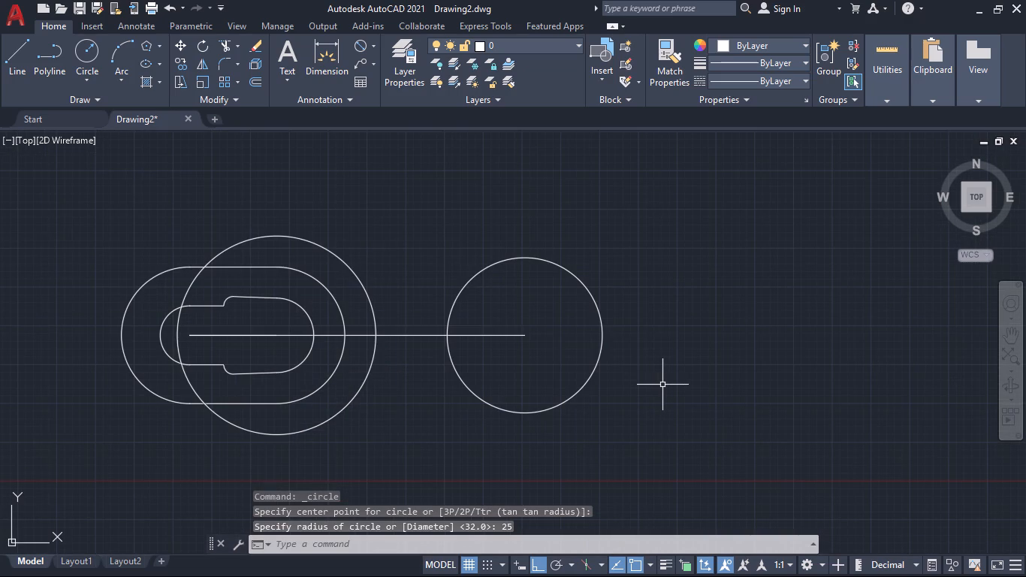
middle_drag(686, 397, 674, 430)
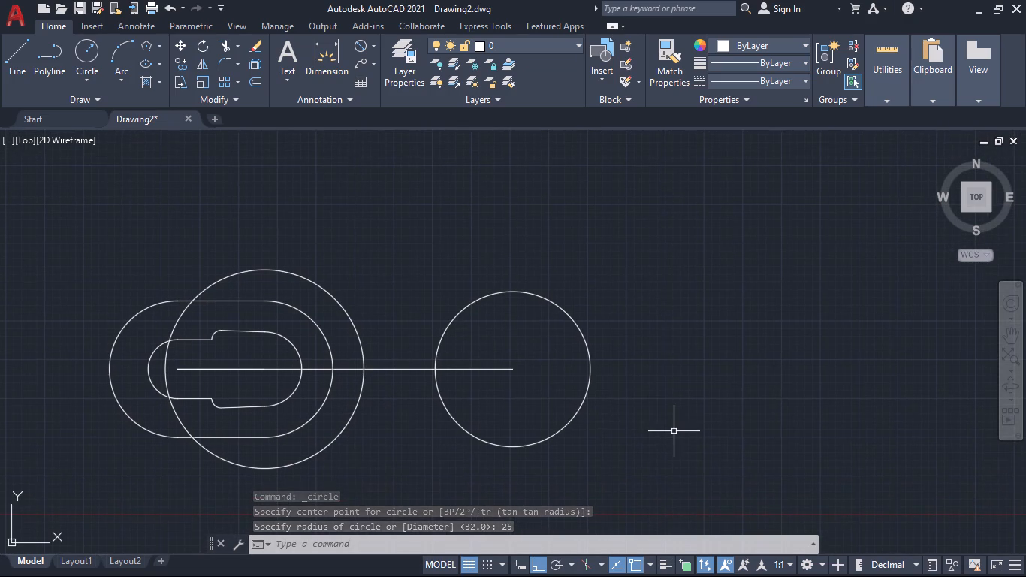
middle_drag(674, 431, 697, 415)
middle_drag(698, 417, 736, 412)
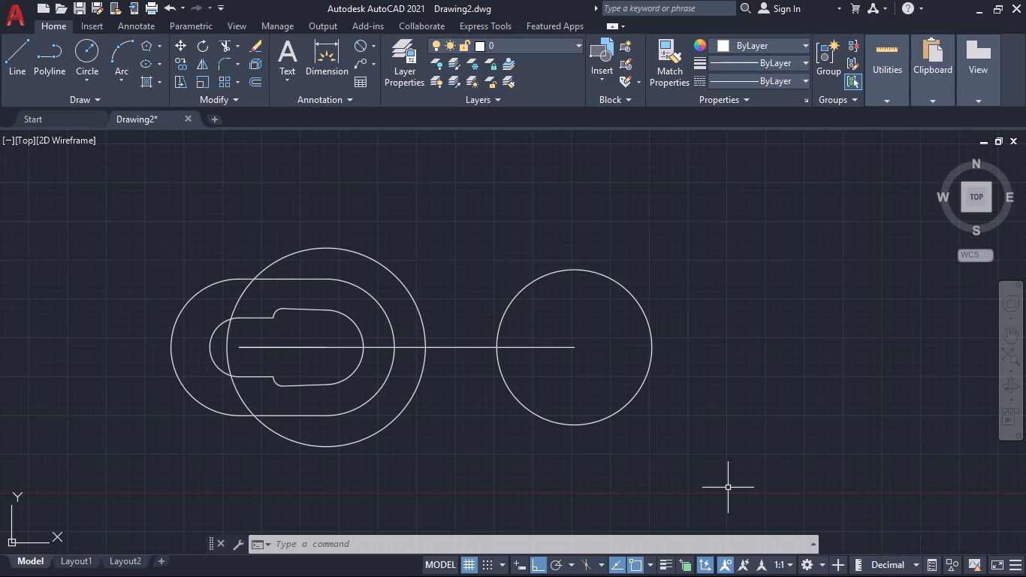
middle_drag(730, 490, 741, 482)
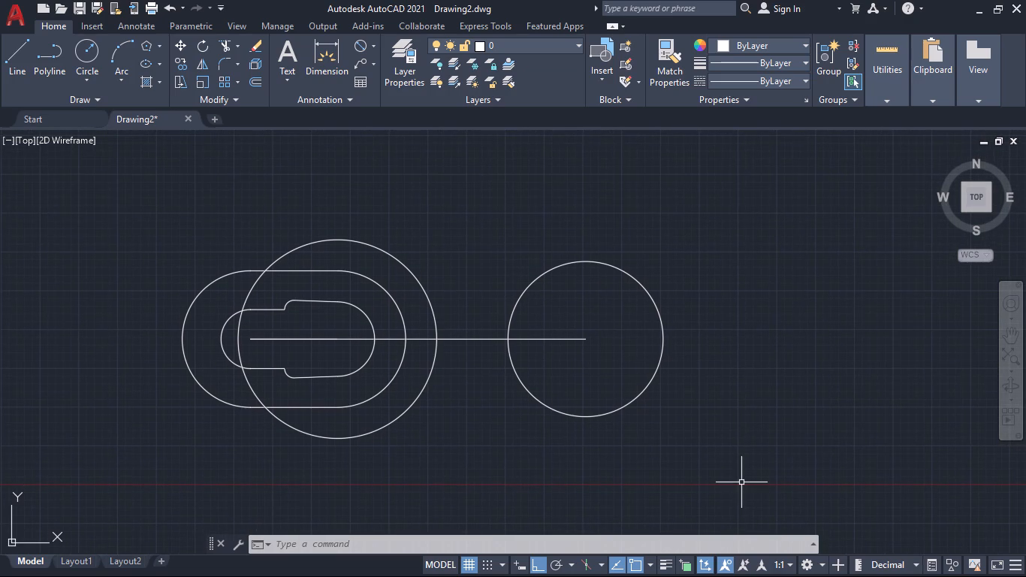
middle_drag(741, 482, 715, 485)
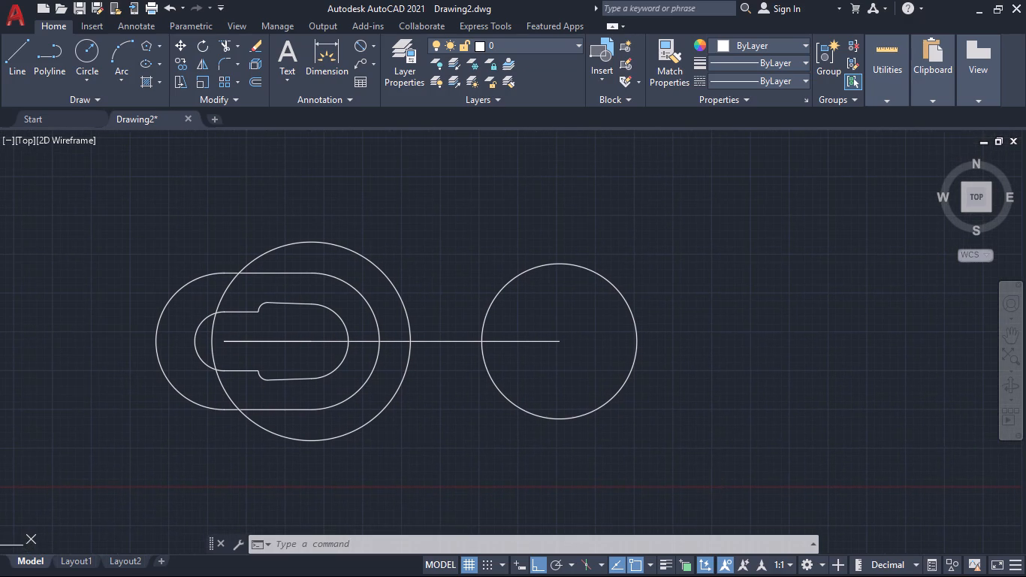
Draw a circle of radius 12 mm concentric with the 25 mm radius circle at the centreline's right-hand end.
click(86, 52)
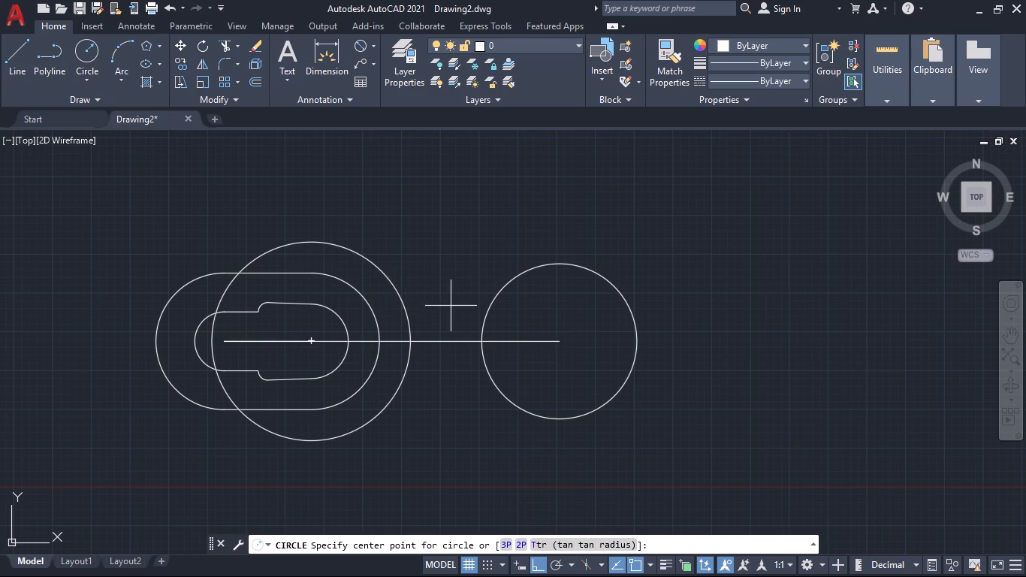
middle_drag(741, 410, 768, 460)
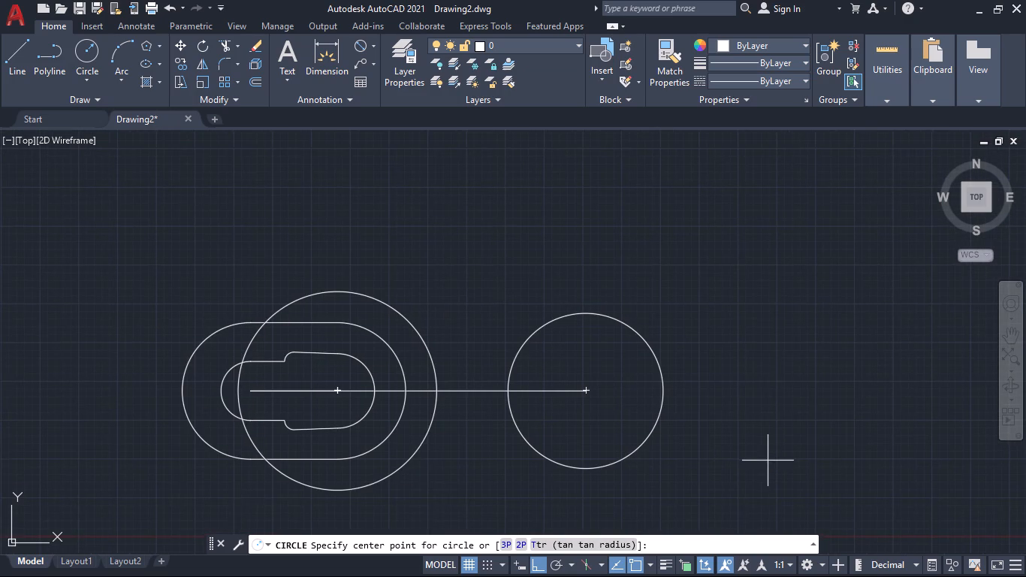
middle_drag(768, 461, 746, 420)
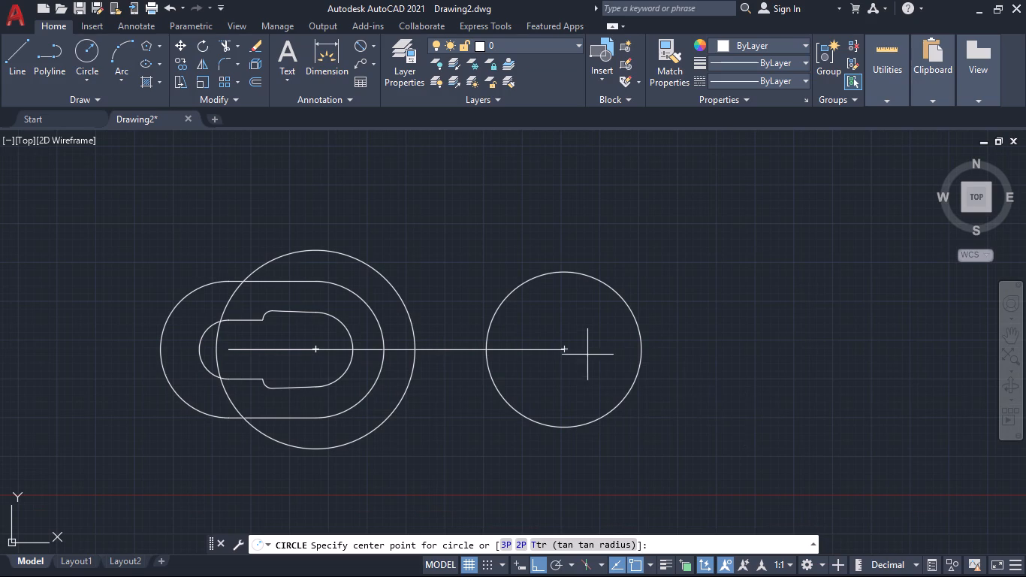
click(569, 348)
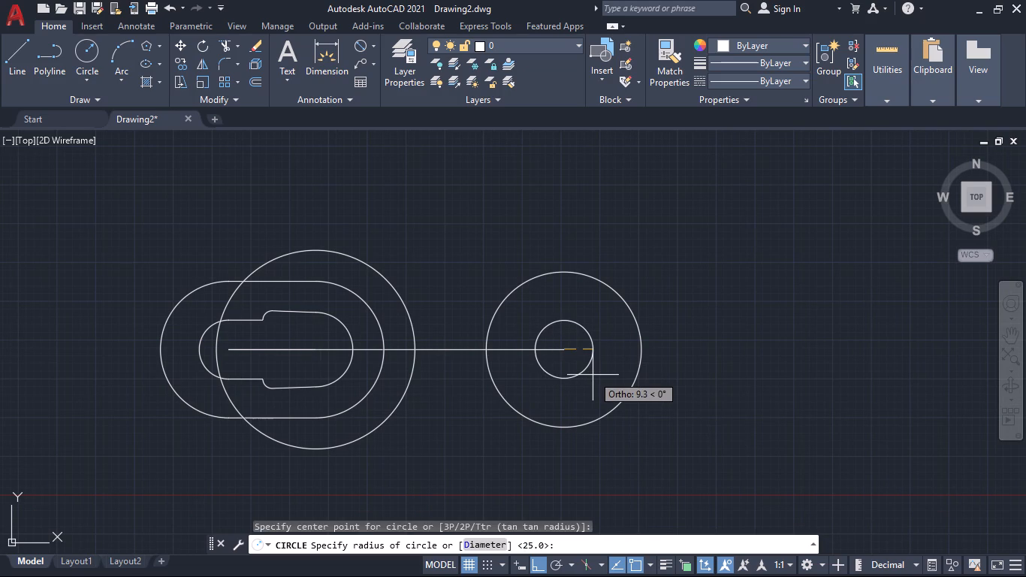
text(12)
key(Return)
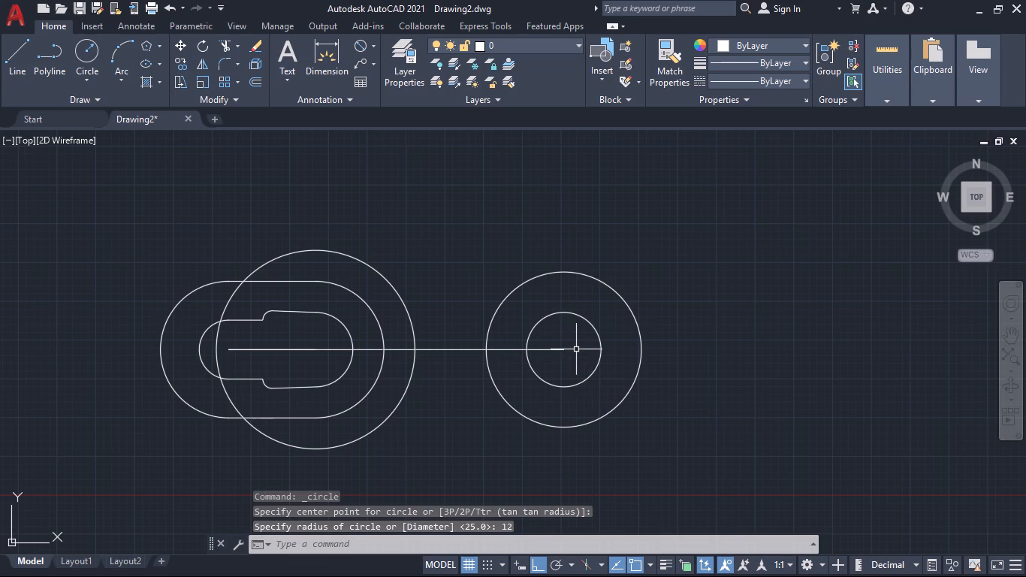
Draw a circle of radius 14 mm concentric with the 25 mm radius circle at the centreline's right-hand end.
middle_drag(577, 349, 614, 391)
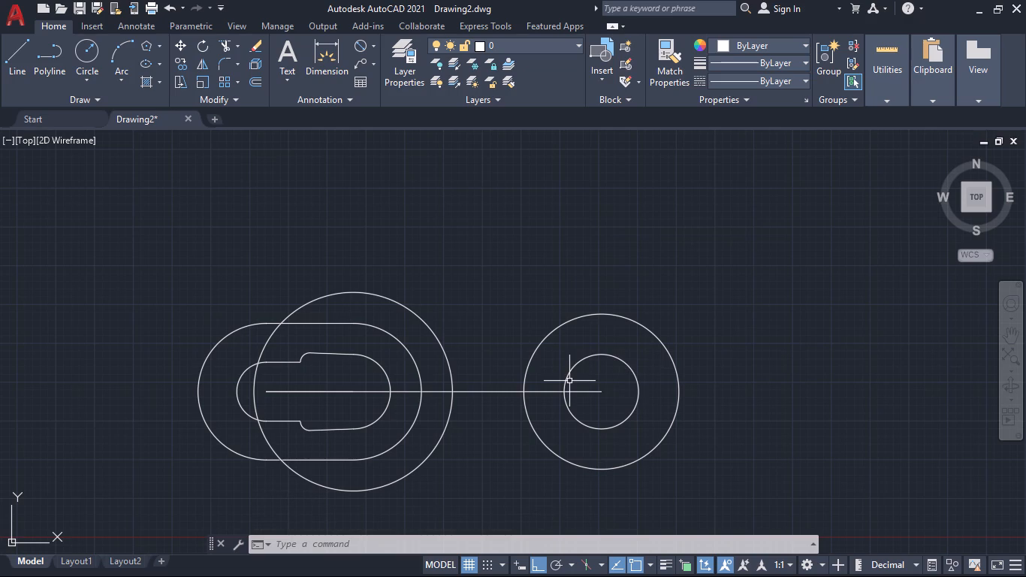
click(87, 50)
scroll(512, 298, up, 1)
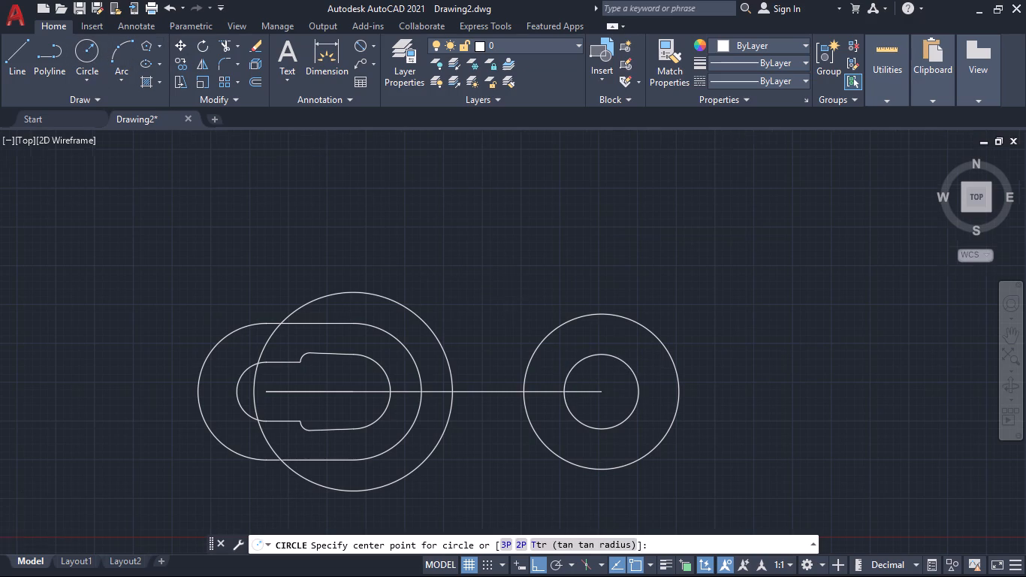
click(654, 449)
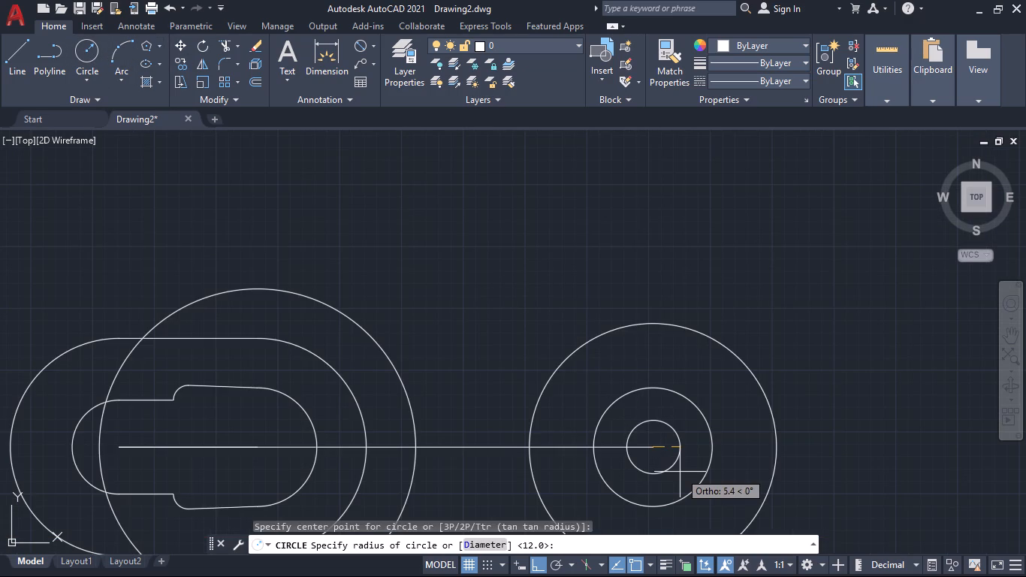
text(14)
key(Return)
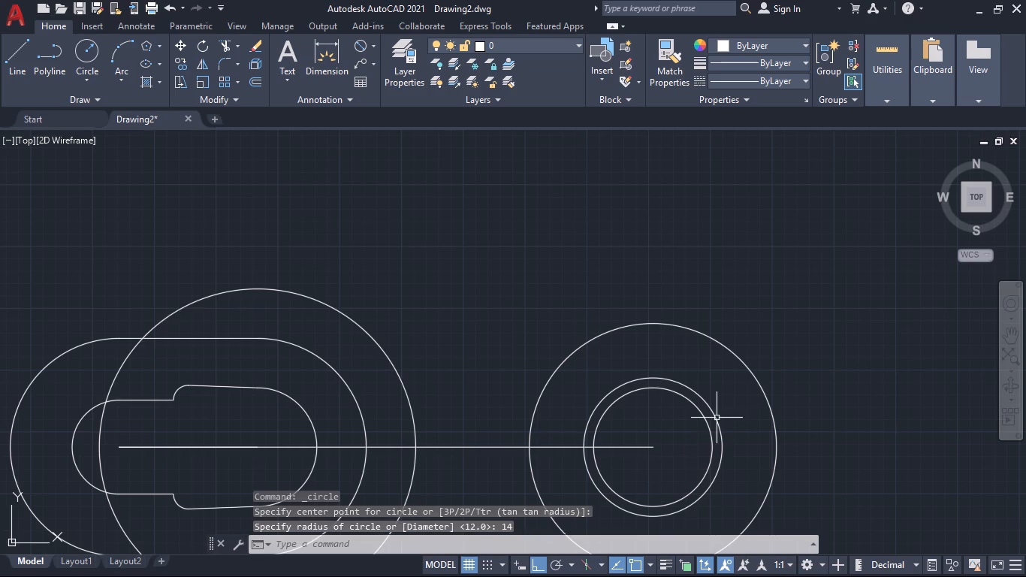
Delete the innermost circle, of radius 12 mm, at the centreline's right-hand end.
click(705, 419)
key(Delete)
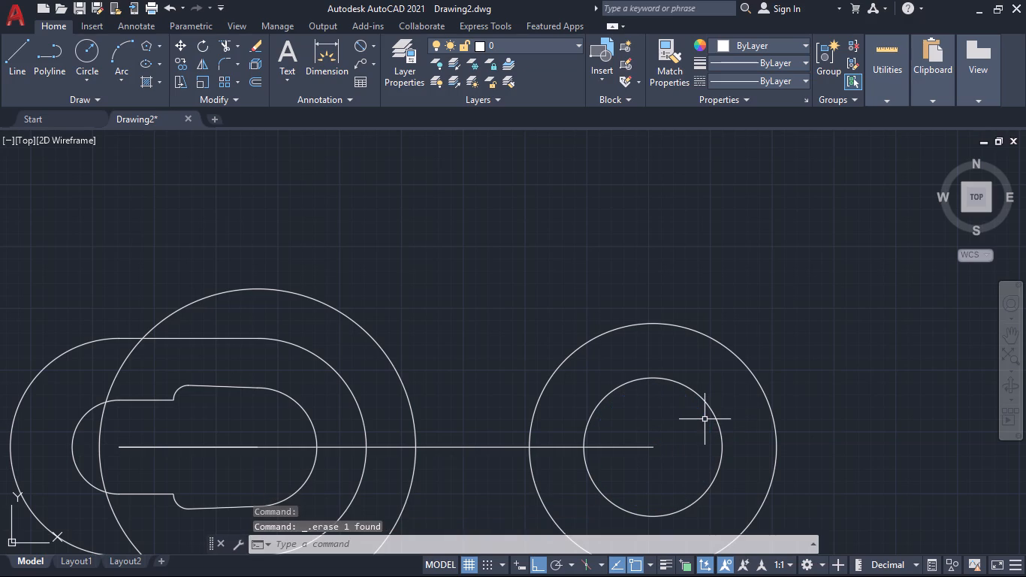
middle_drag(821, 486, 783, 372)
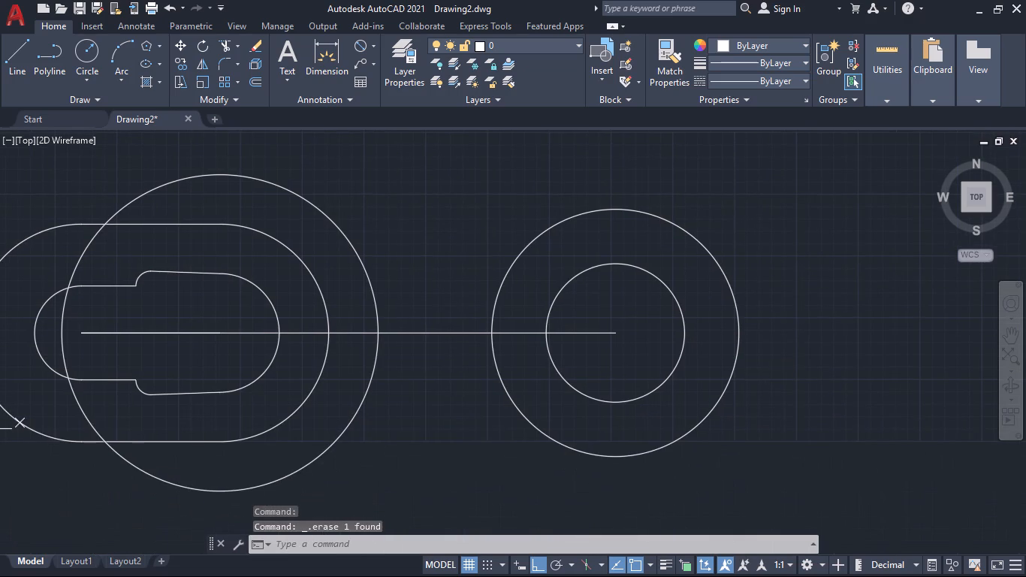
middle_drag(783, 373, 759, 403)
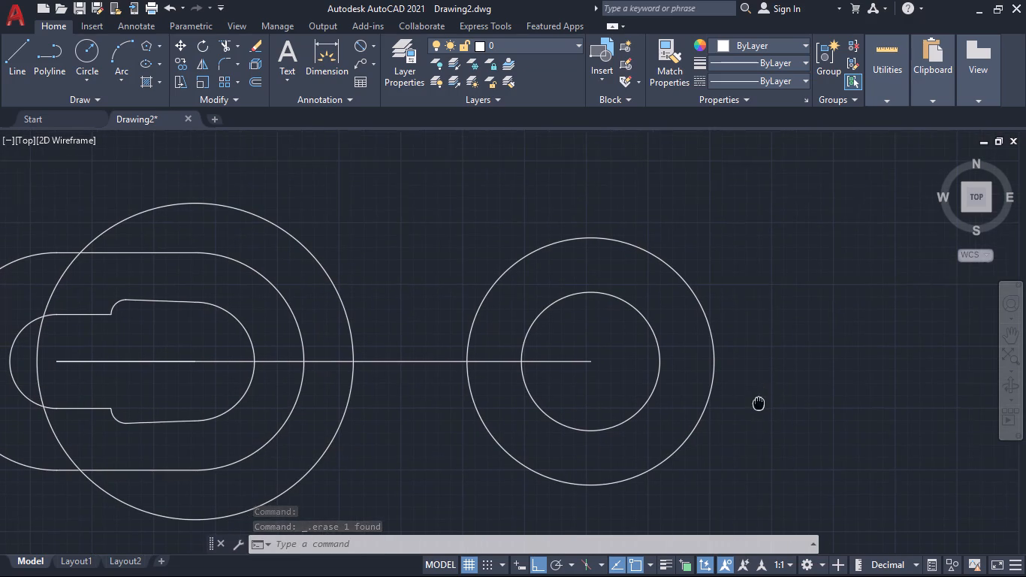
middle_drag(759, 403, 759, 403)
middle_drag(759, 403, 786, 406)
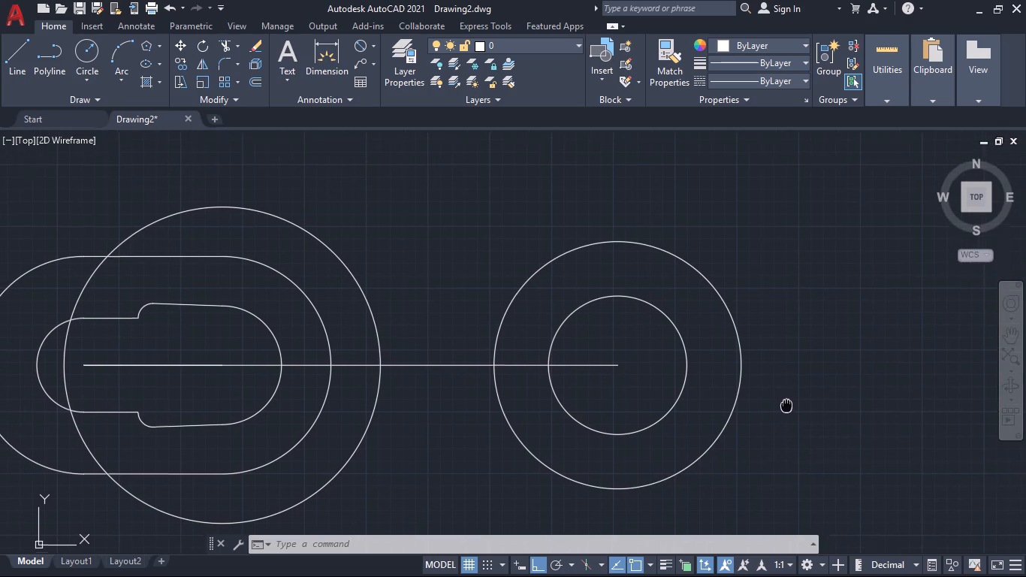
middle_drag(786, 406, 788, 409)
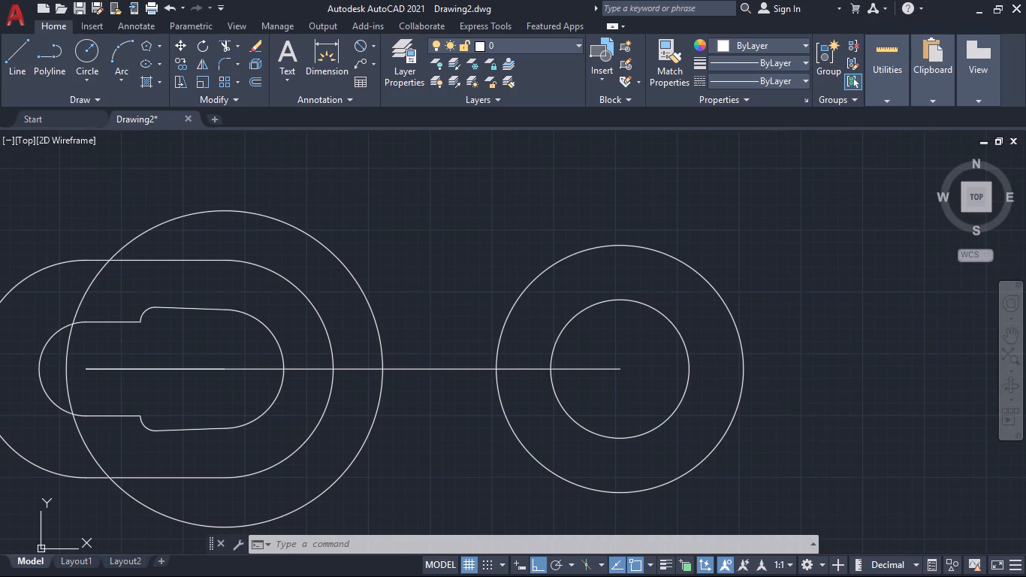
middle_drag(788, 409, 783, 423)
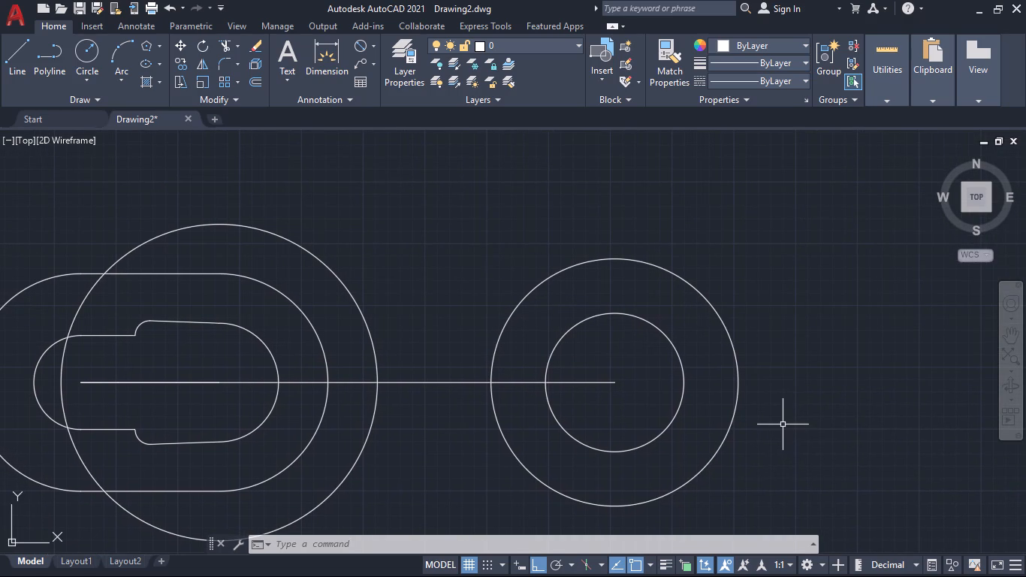
Draw a circle of radius 38 mm concentric with the 25 mm radius circle at the centreline's right-hand end.
middle_drag(783, 424, 780, 397)
scroll(786, 401, down, 1)
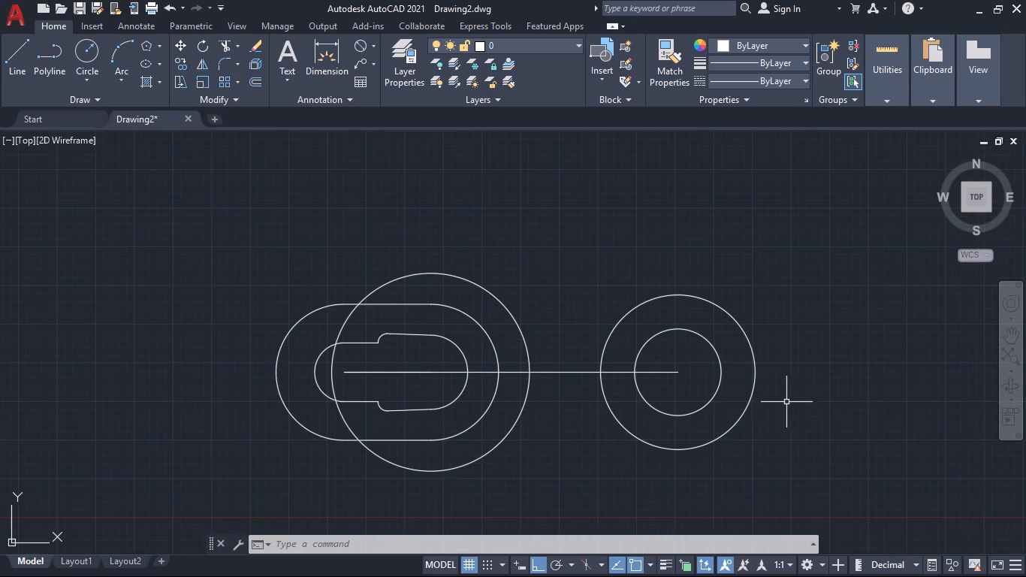
middle_drag(799, 417, 780, 394)
middle_drag(780, 395, 768, 403)
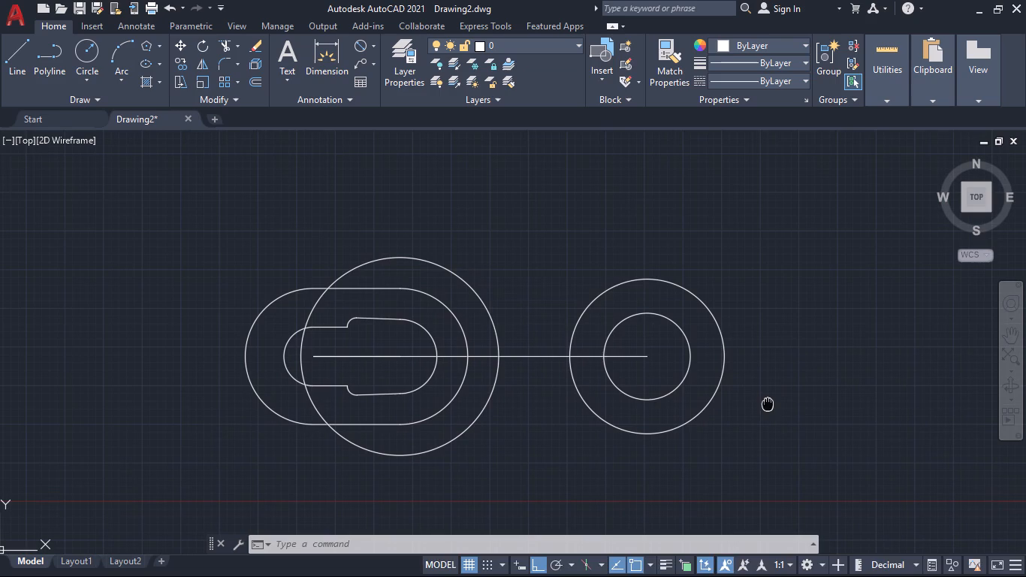
middle_drag(768, 403, 768, 403)
middle_drag(768, 405, 777, 421)
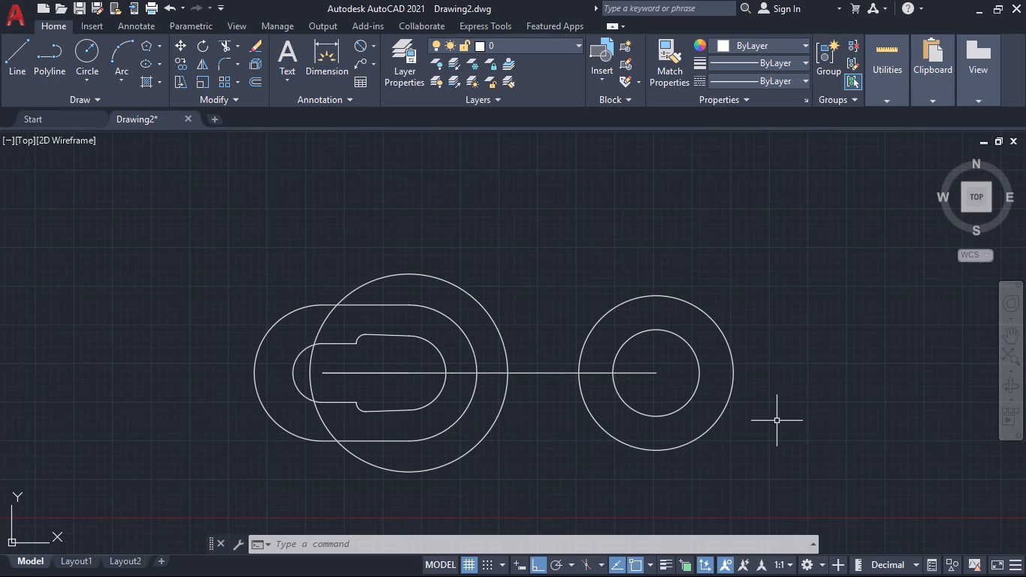
middle_click(777, 421)
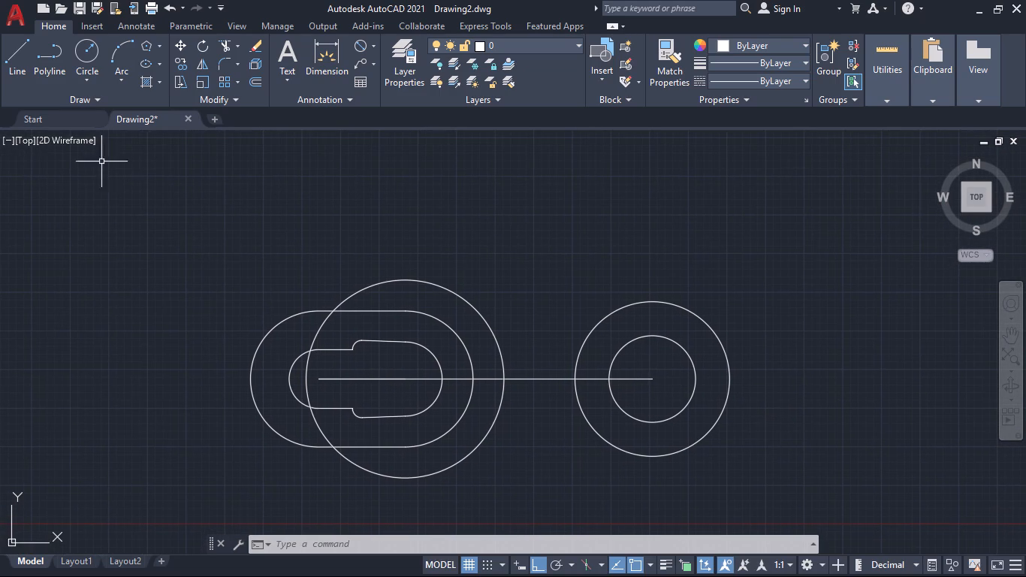
click(84, 47)
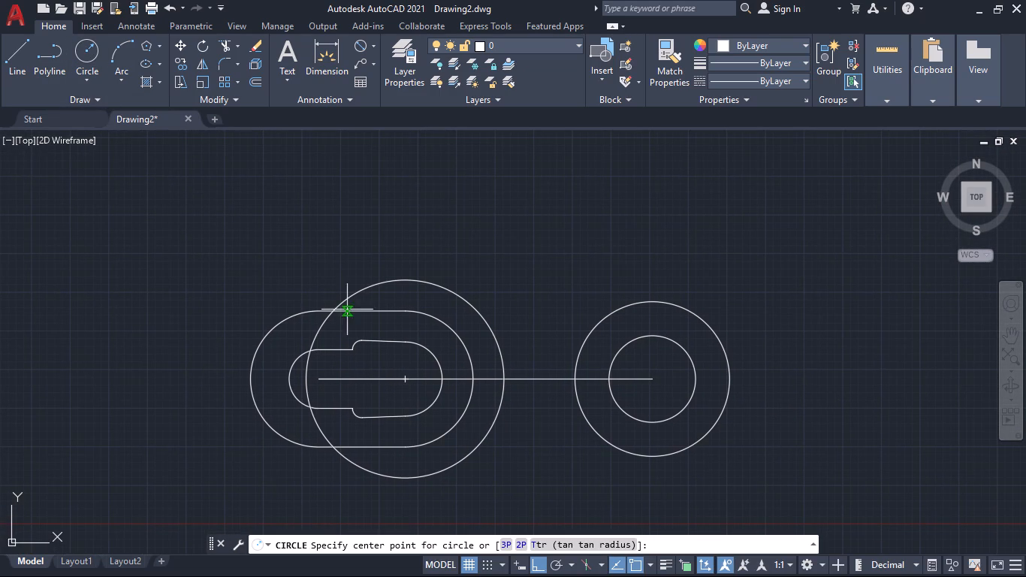
middle_drag(456, 315, 409, 385)
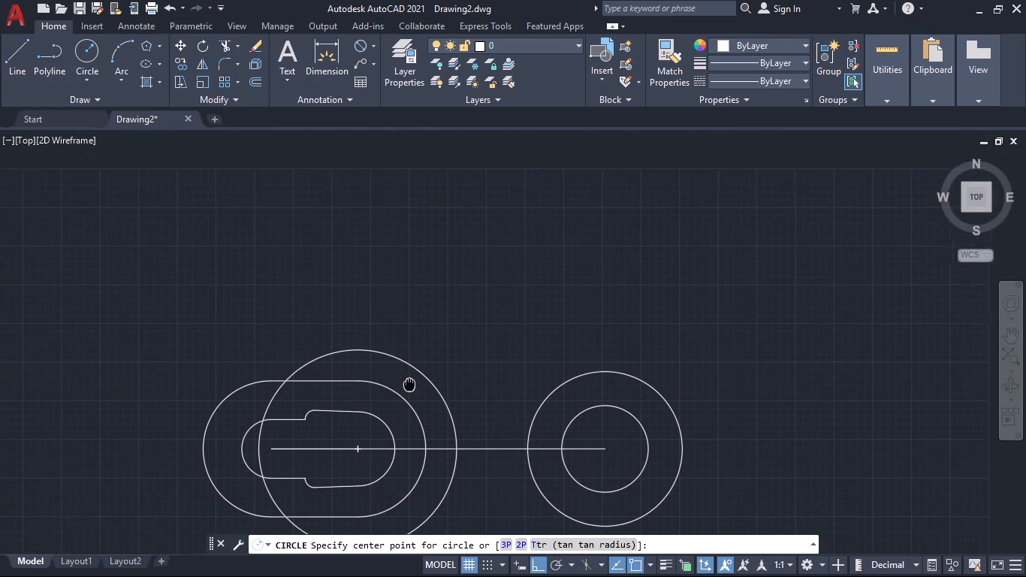
middle_drag(409, 385, 430, 396)
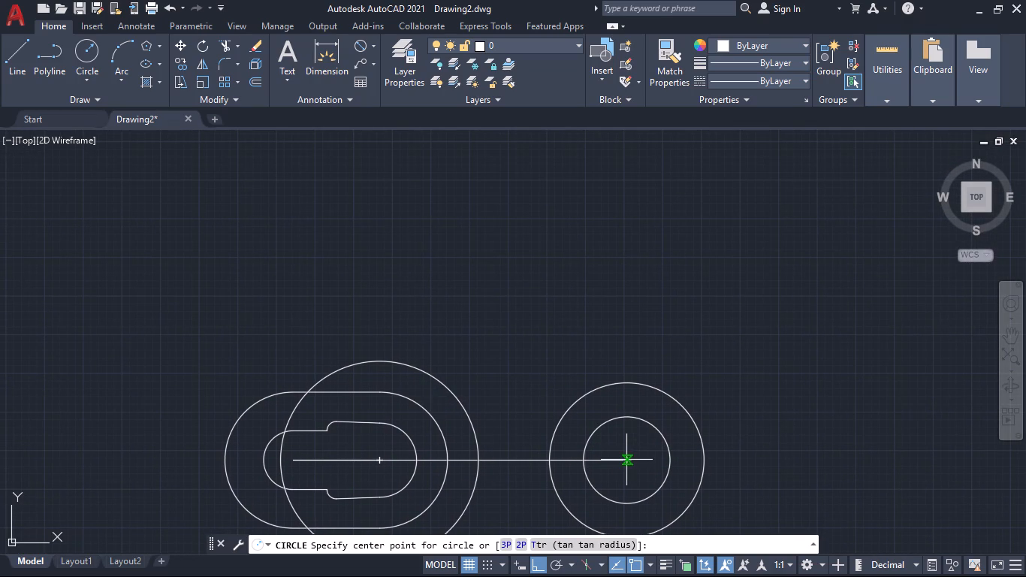
click(623, 457)
text(38)
key(Return)
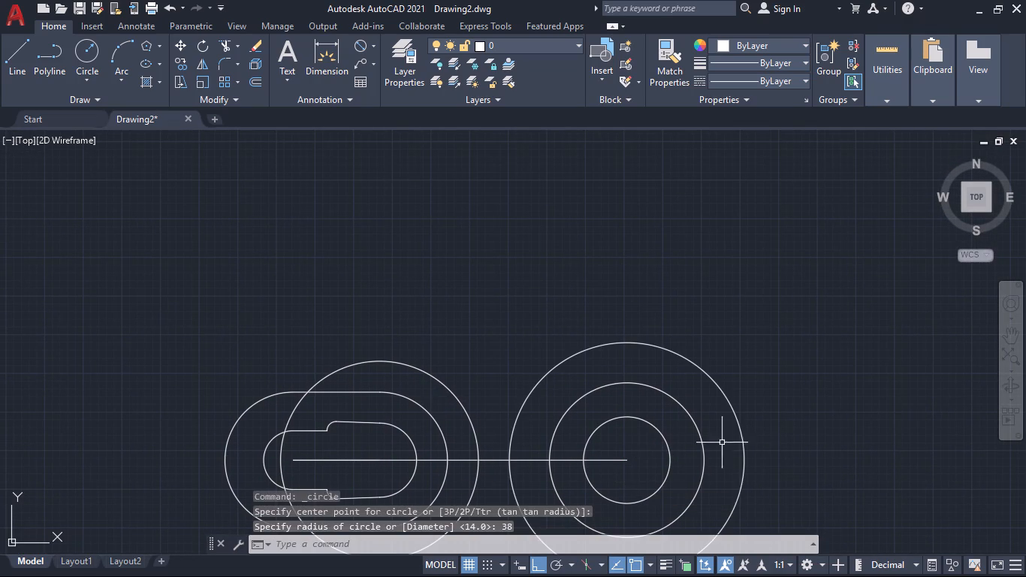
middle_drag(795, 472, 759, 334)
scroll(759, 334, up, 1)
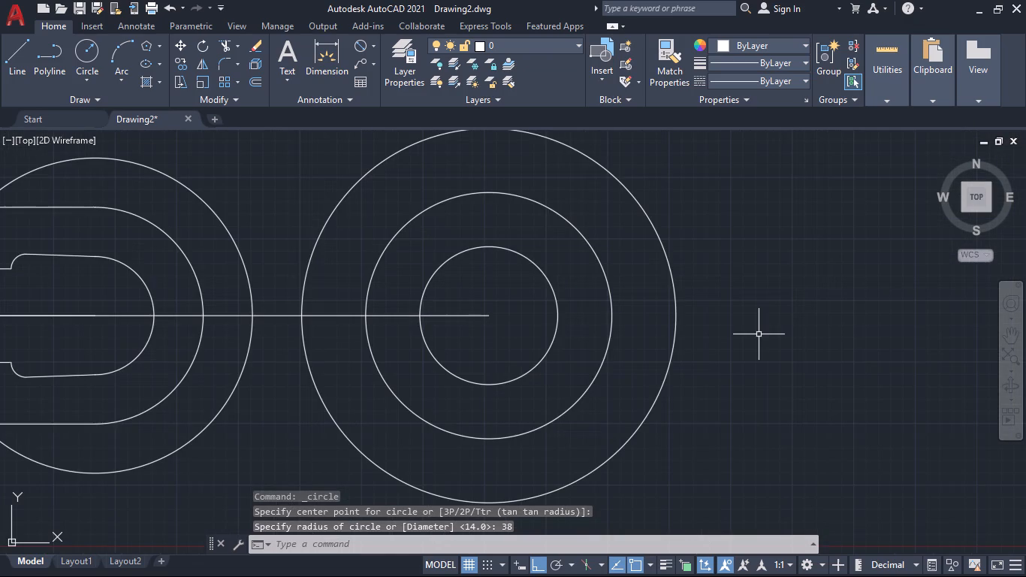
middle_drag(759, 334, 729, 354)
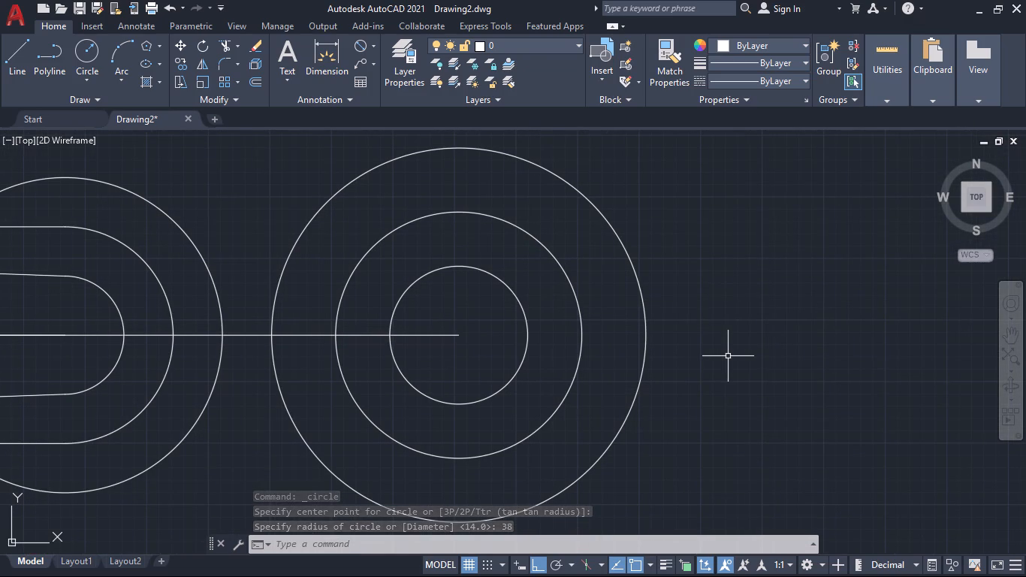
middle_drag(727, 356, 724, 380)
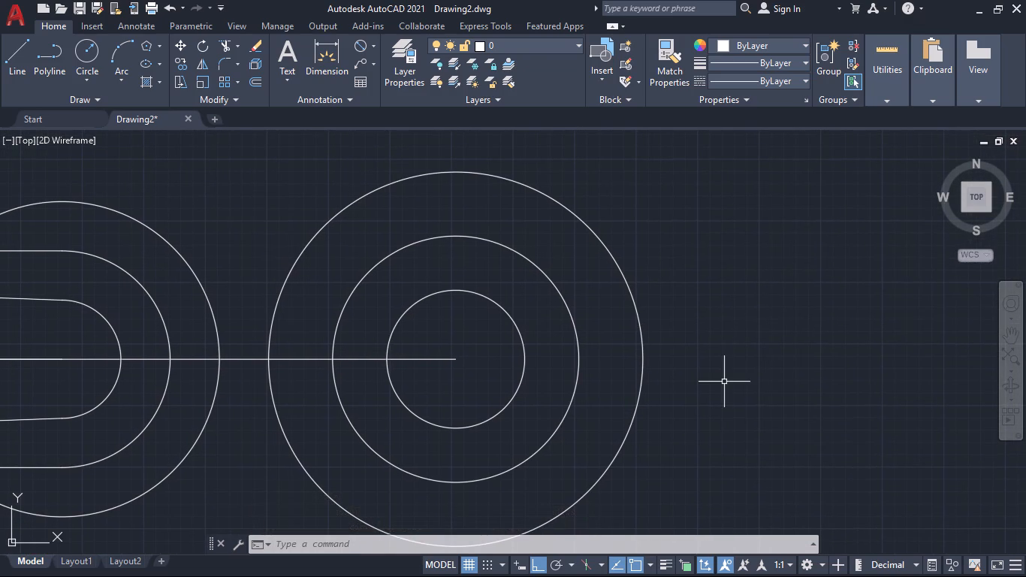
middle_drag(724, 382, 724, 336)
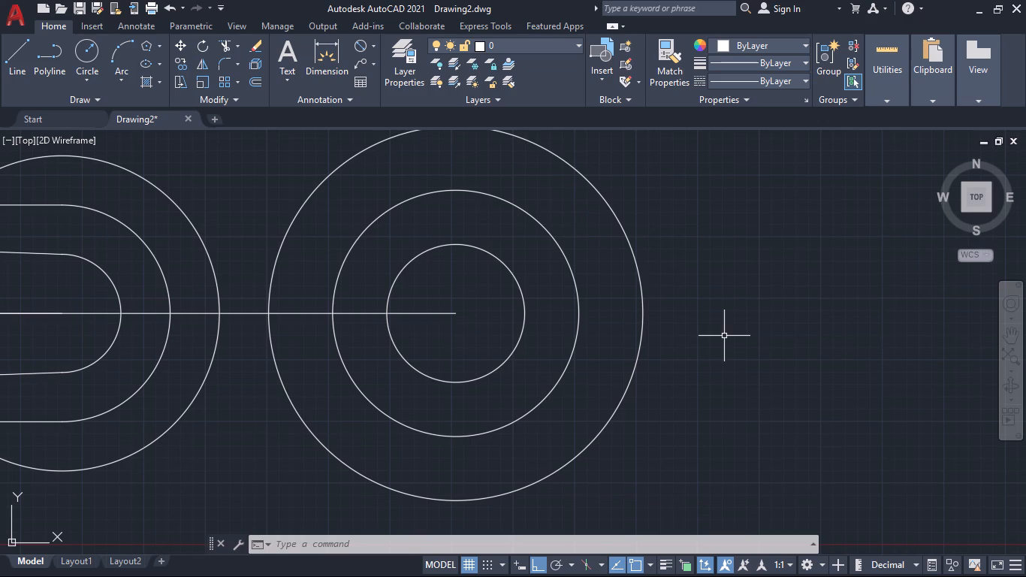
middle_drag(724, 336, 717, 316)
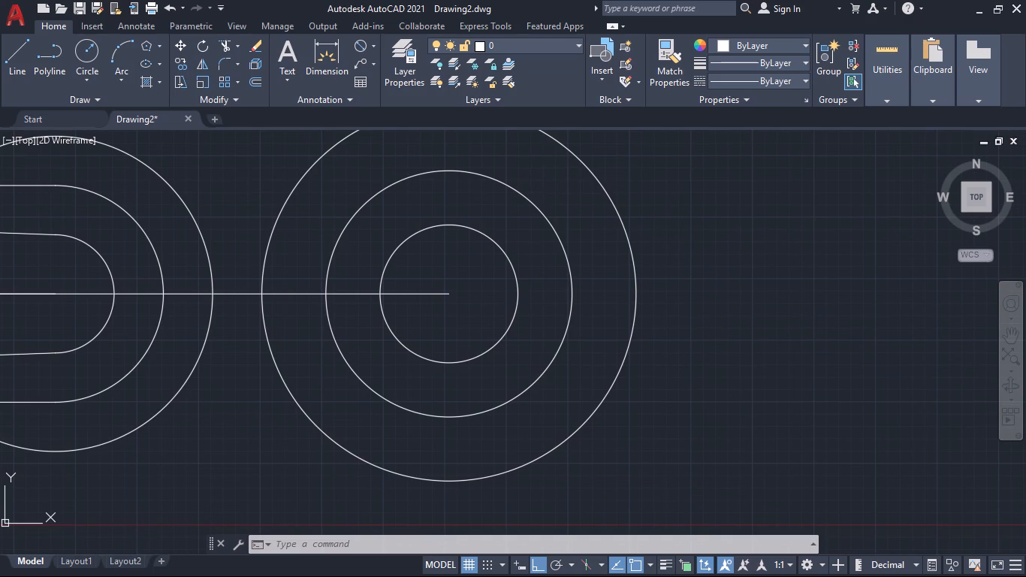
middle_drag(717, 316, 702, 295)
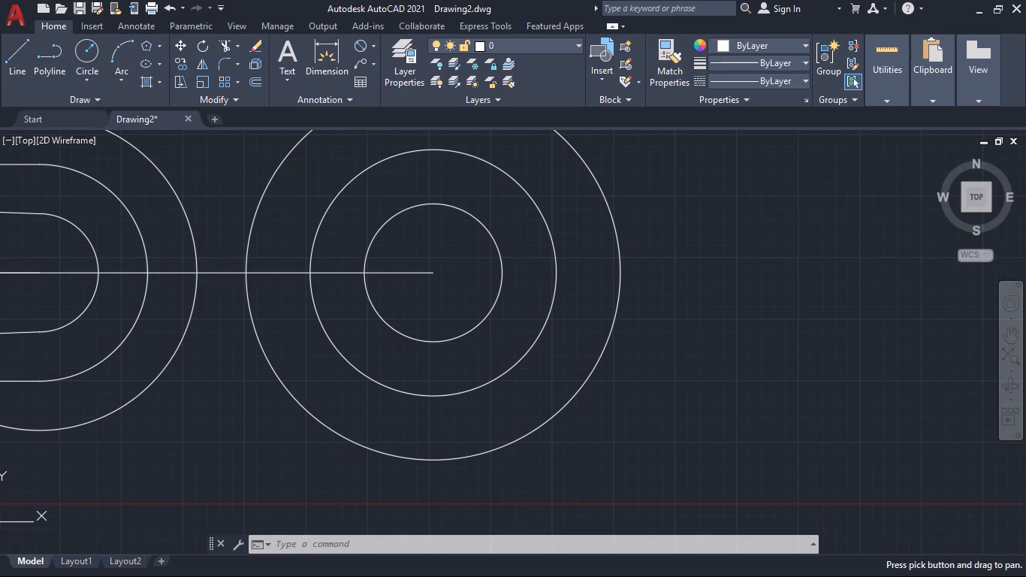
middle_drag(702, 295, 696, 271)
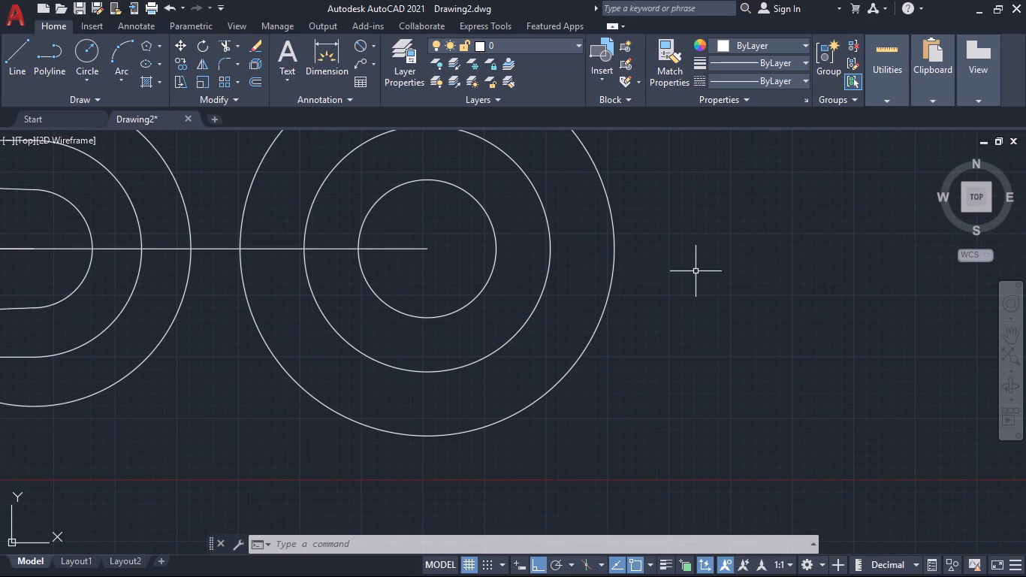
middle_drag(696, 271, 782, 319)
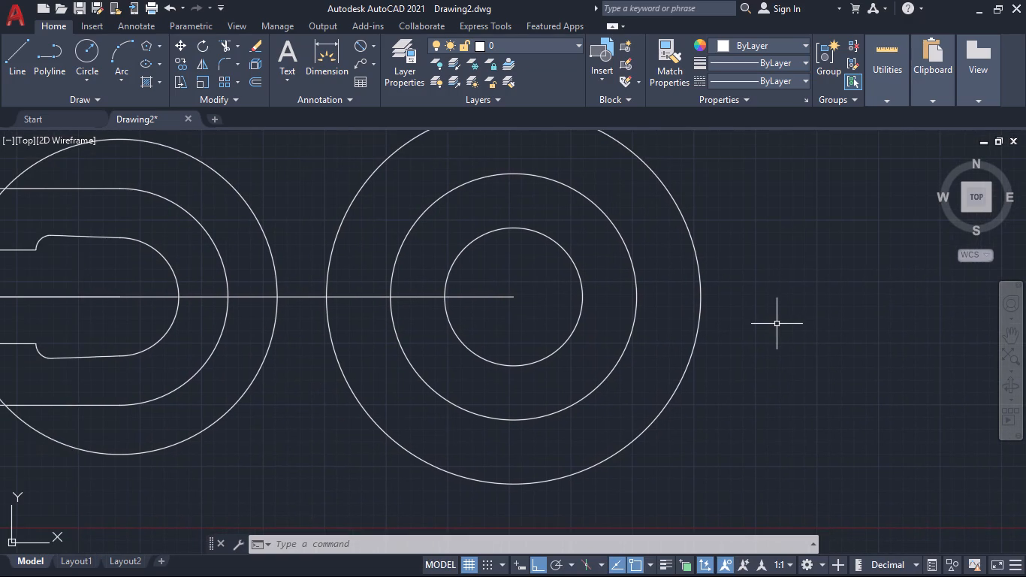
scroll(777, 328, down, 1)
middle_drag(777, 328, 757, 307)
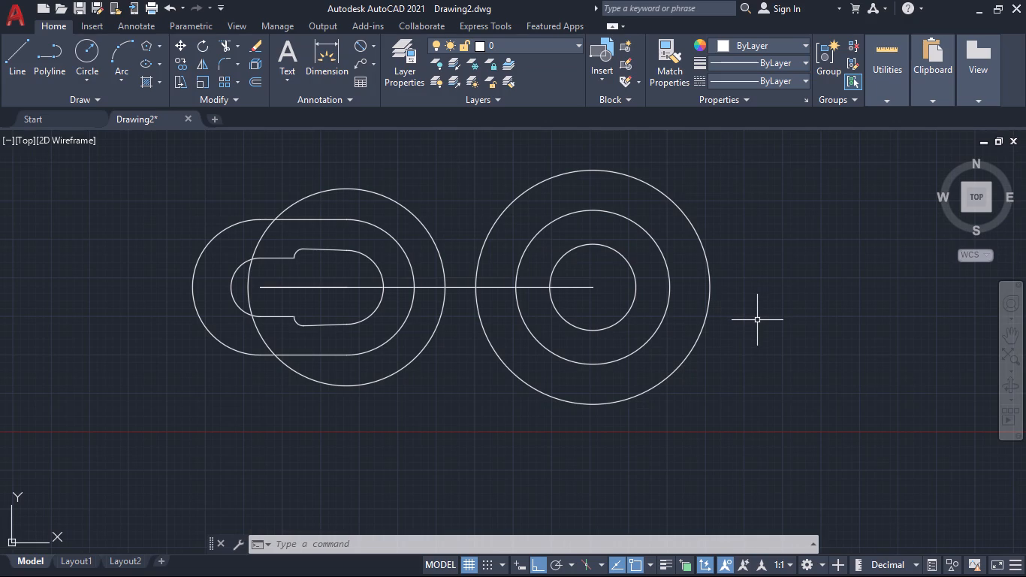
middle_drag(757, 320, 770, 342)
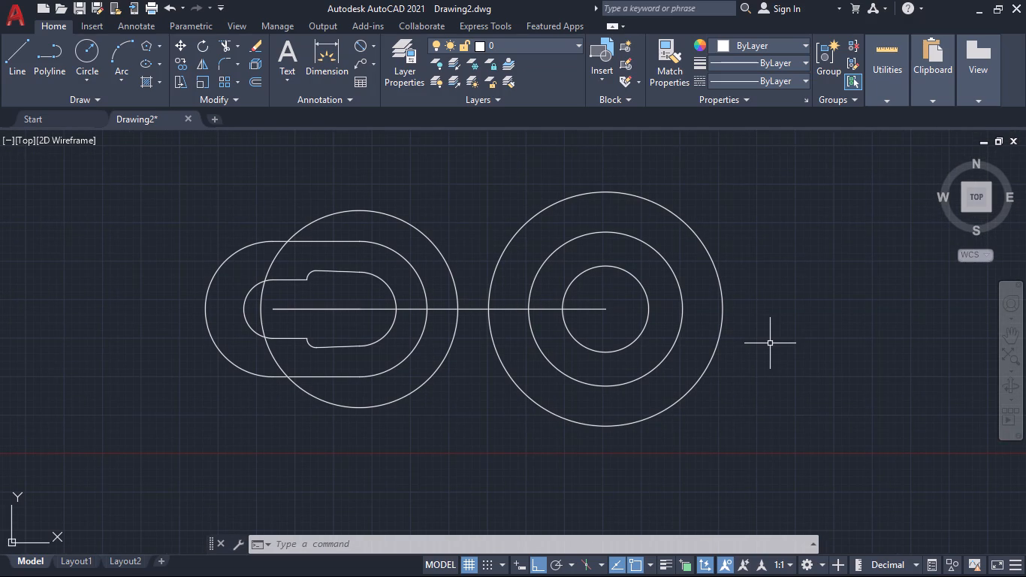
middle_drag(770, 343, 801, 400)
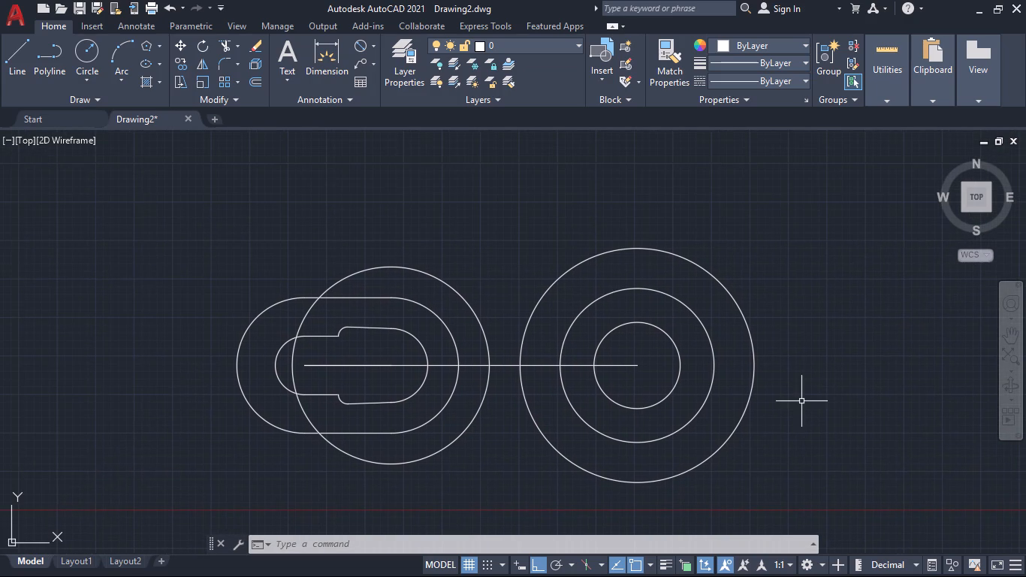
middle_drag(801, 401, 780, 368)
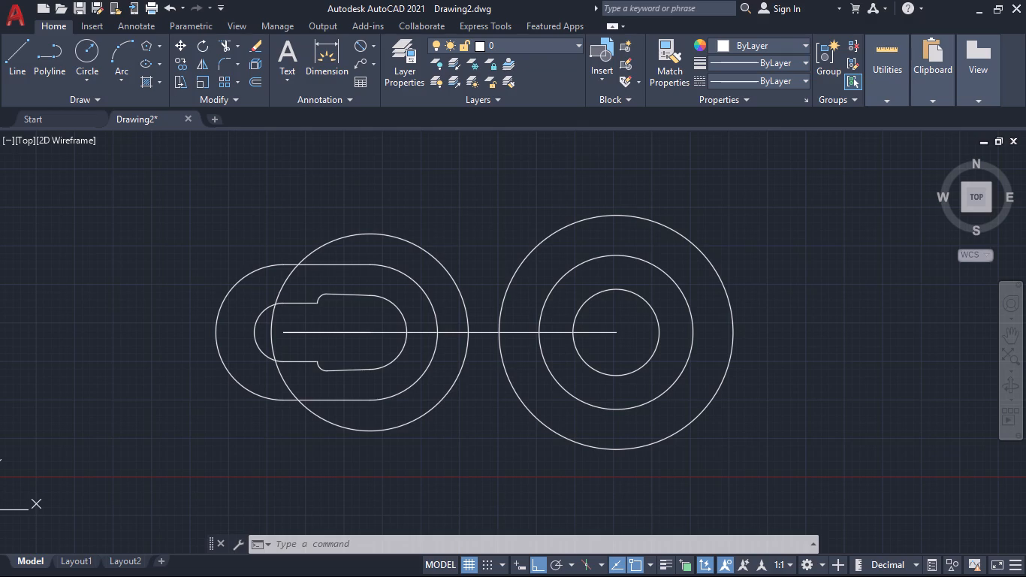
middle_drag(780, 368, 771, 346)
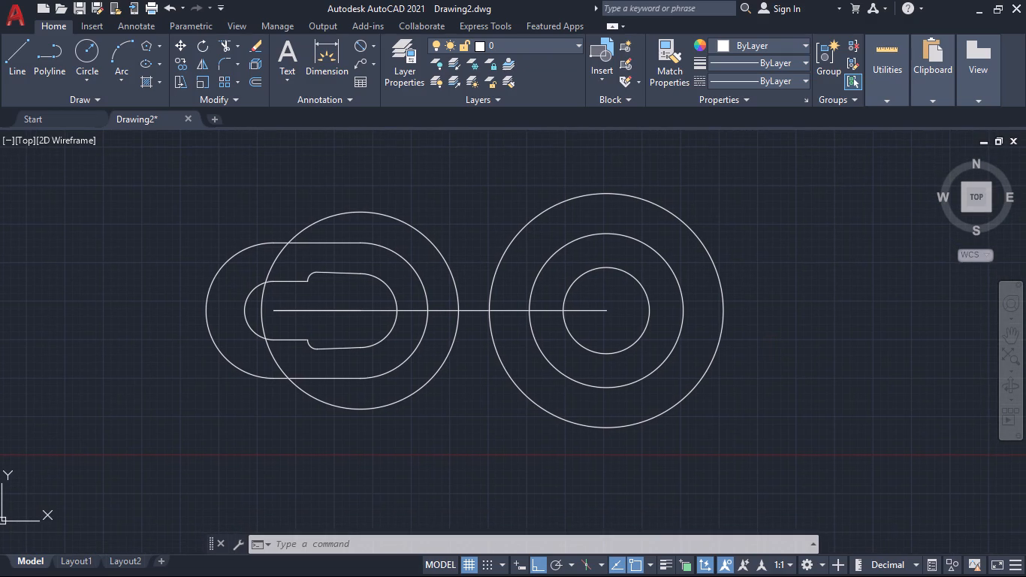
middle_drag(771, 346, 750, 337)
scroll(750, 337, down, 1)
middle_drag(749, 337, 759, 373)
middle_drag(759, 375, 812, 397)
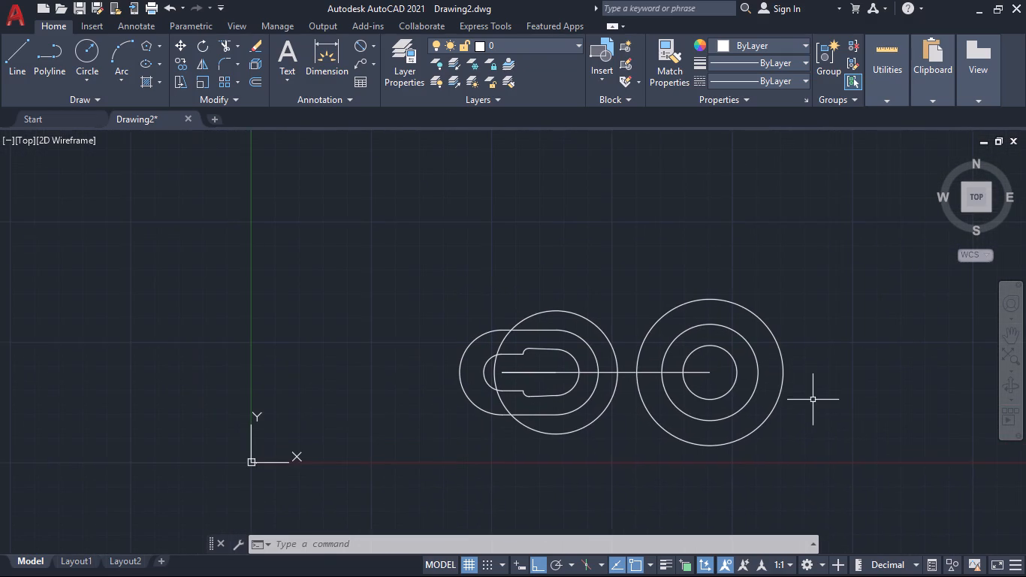
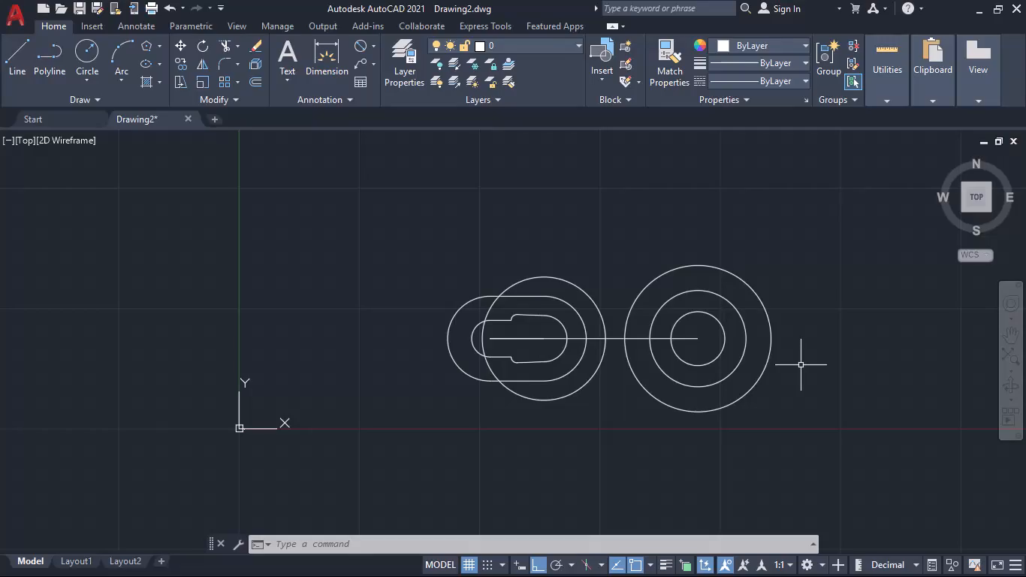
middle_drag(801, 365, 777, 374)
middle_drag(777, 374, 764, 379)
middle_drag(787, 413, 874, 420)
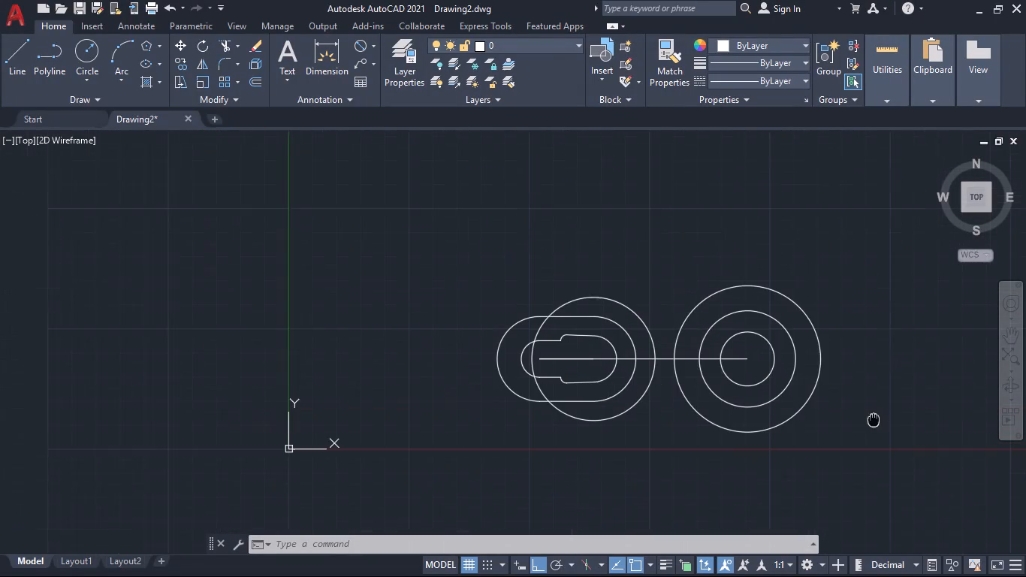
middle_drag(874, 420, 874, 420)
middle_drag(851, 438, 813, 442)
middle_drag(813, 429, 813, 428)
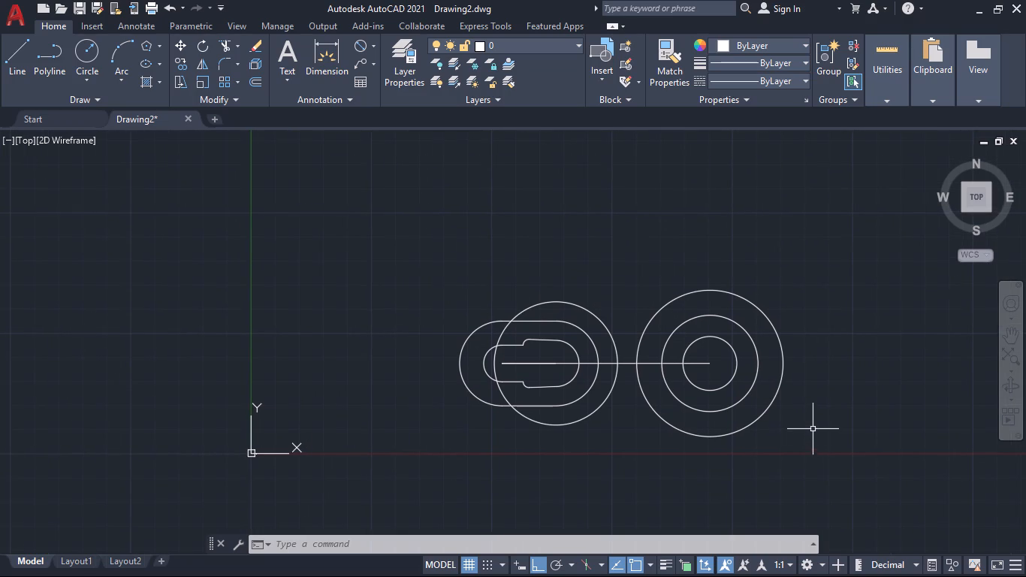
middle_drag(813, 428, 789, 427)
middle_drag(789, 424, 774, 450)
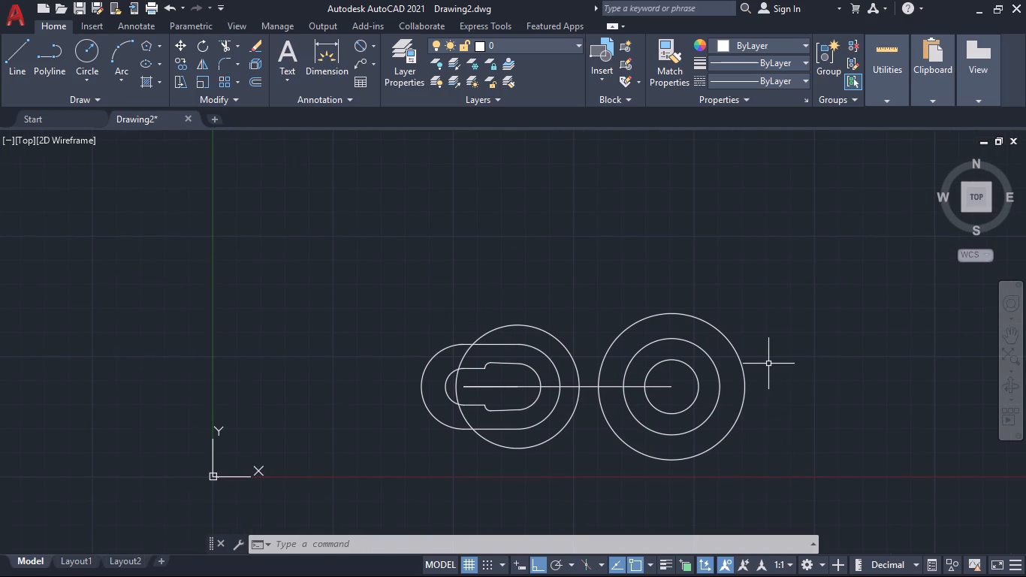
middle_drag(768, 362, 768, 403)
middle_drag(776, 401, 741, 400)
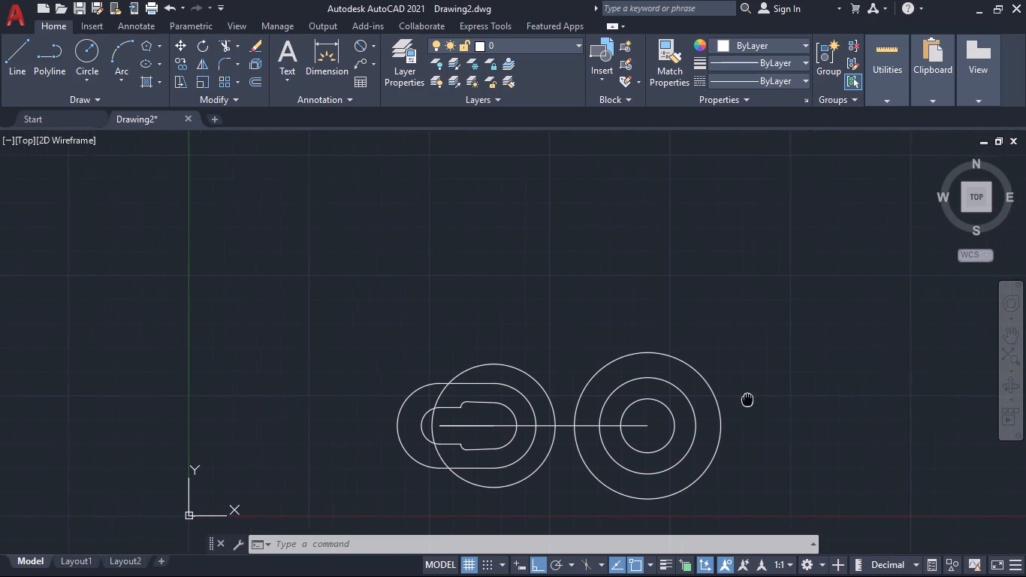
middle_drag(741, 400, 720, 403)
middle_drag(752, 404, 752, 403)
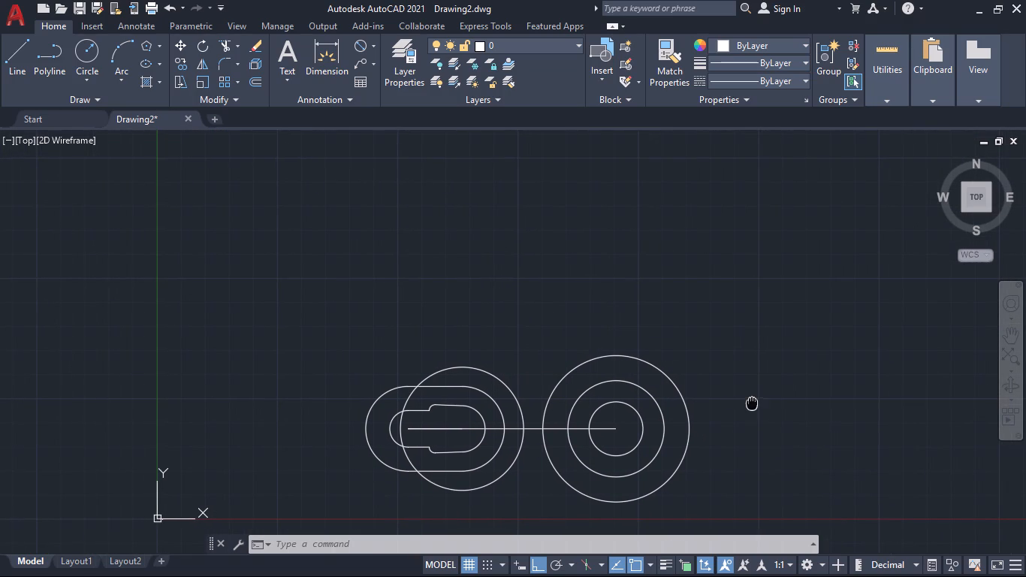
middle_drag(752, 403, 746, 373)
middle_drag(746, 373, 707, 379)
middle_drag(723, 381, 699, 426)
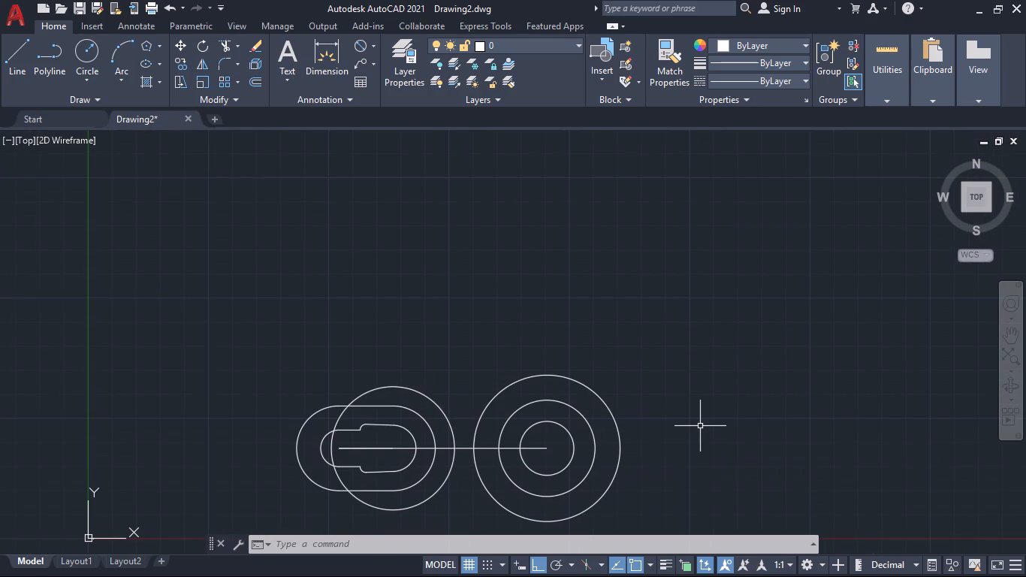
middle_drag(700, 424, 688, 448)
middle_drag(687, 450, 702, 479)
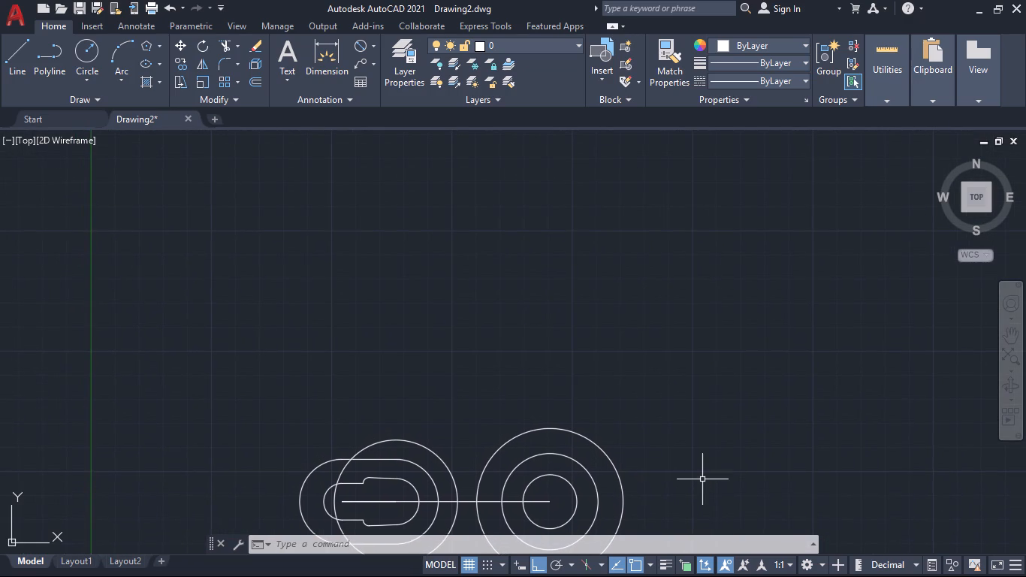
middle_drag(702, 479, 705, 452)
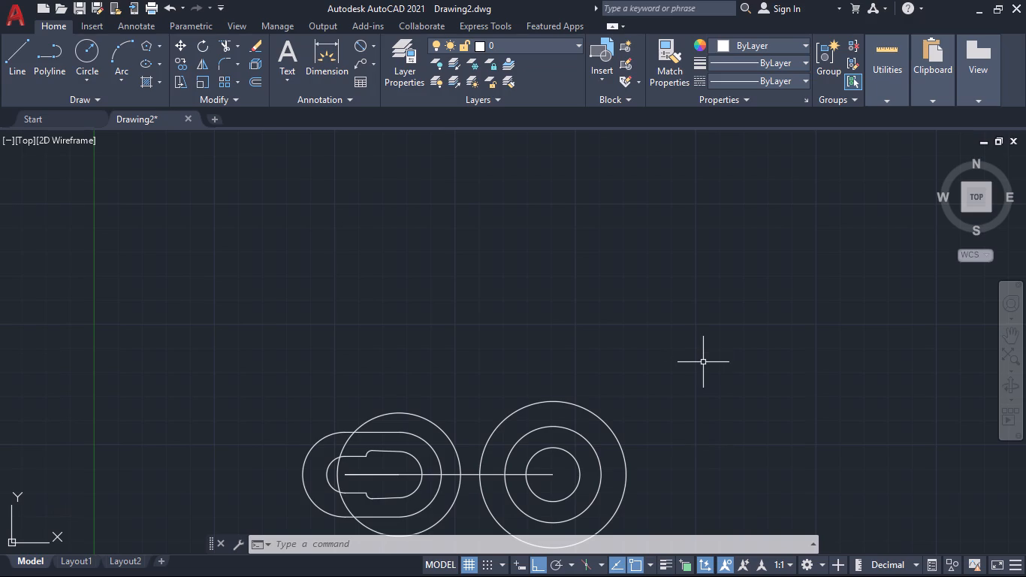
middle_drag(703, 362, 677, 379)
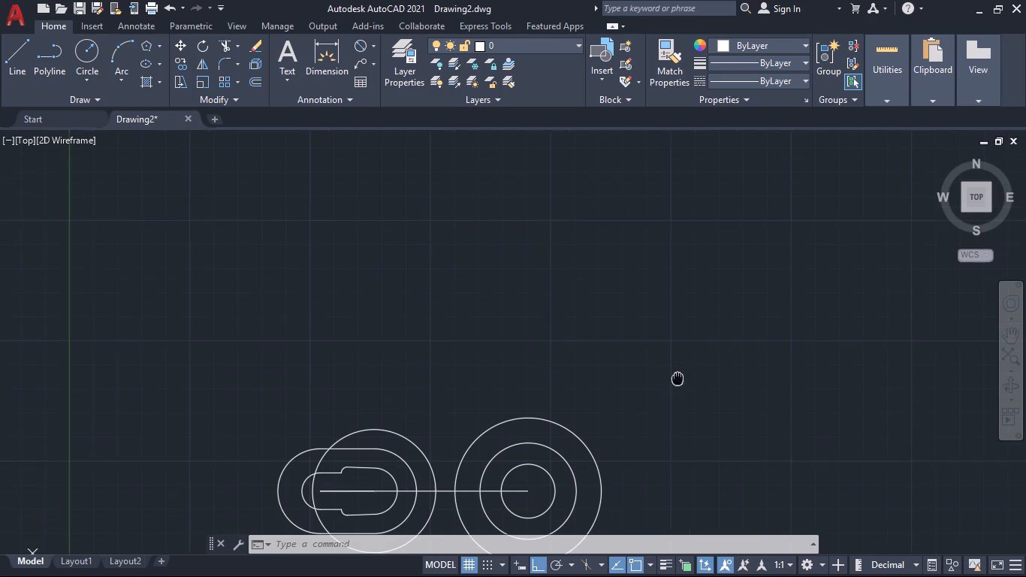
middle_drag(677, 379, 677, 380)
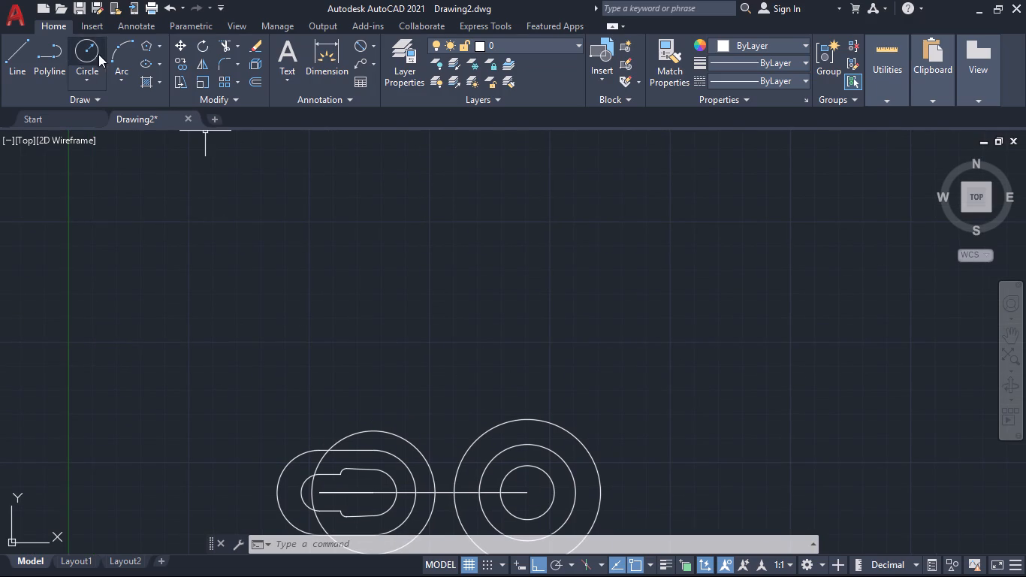
Draw a line from the right-hand boss centre up and to the right at 30°, with polar tracking set to 30° increments.
click(21, 56)
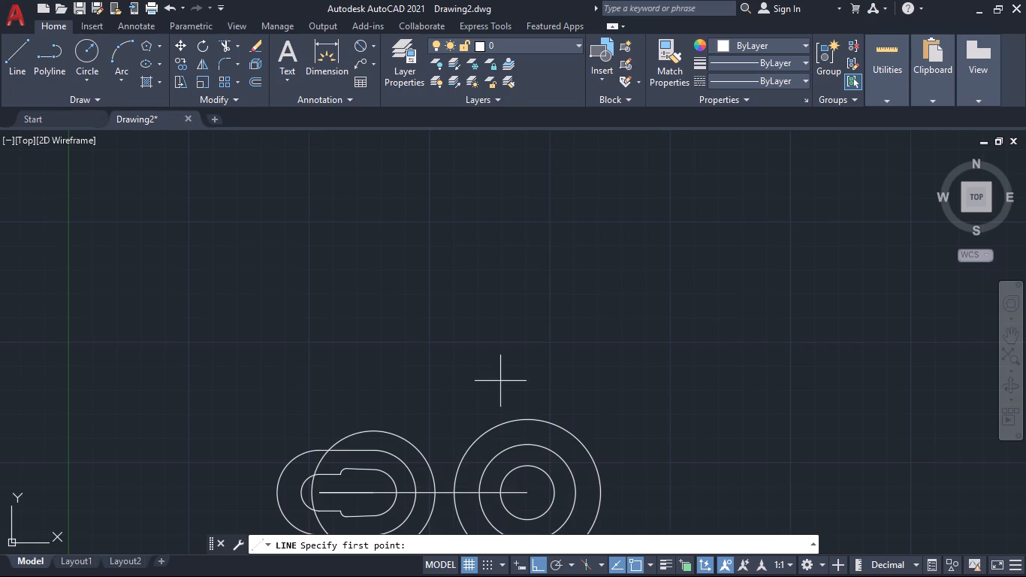
middle_drag(500, 381, 511, 270)
click(563, 560)
click(572, 564)
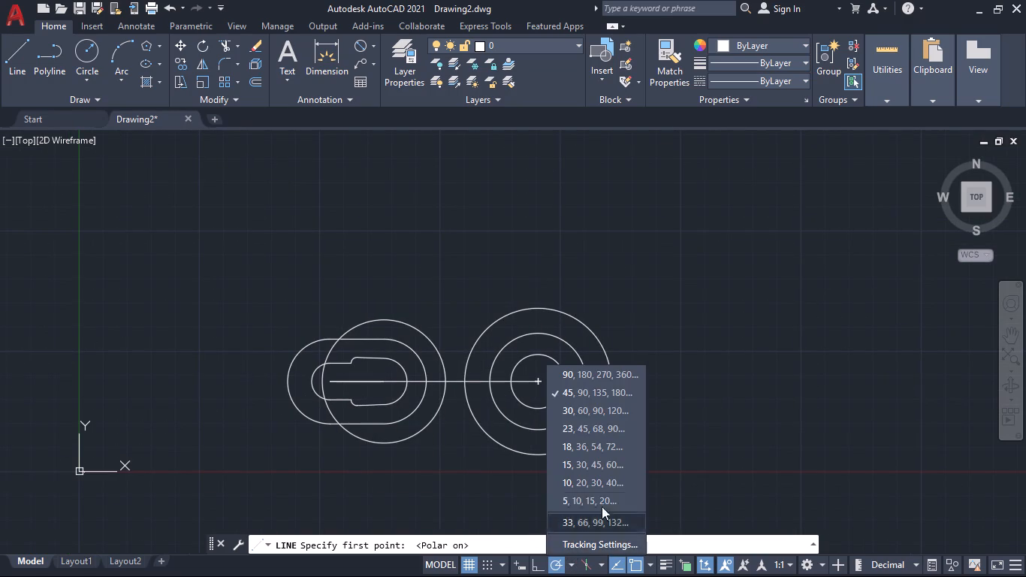
click(604, 403)
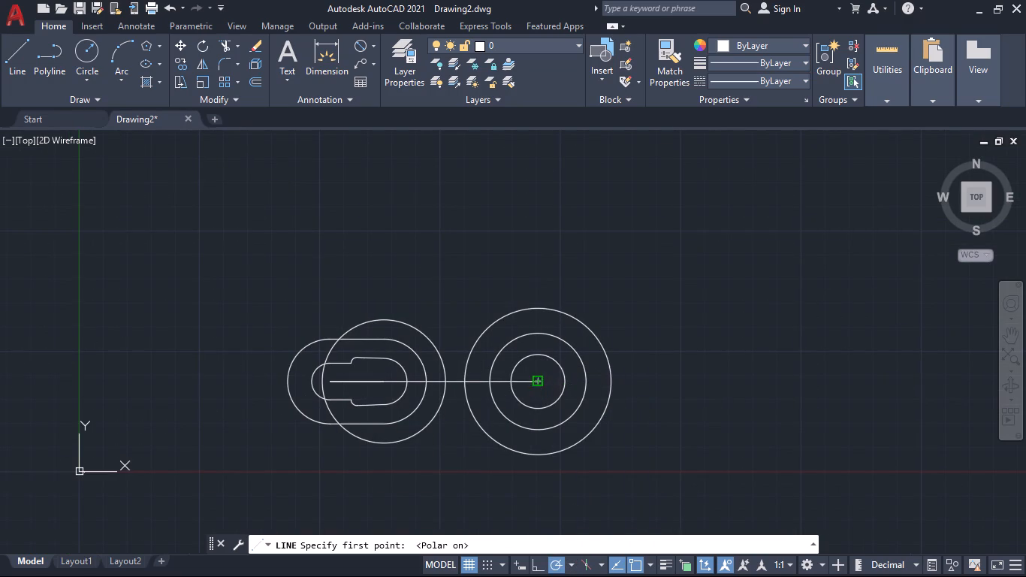
click(541, 383)
click(687, 290)
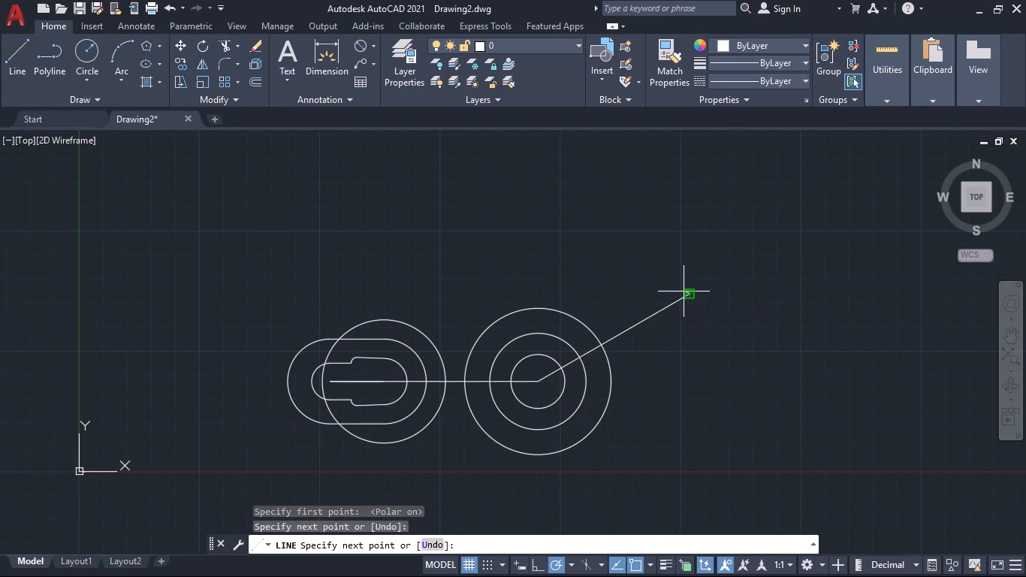
key(space)
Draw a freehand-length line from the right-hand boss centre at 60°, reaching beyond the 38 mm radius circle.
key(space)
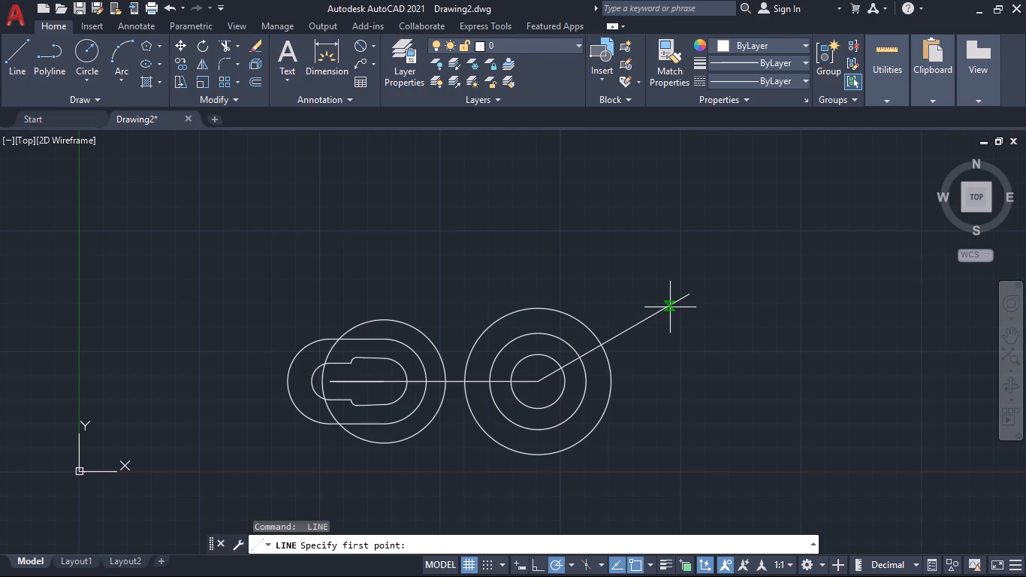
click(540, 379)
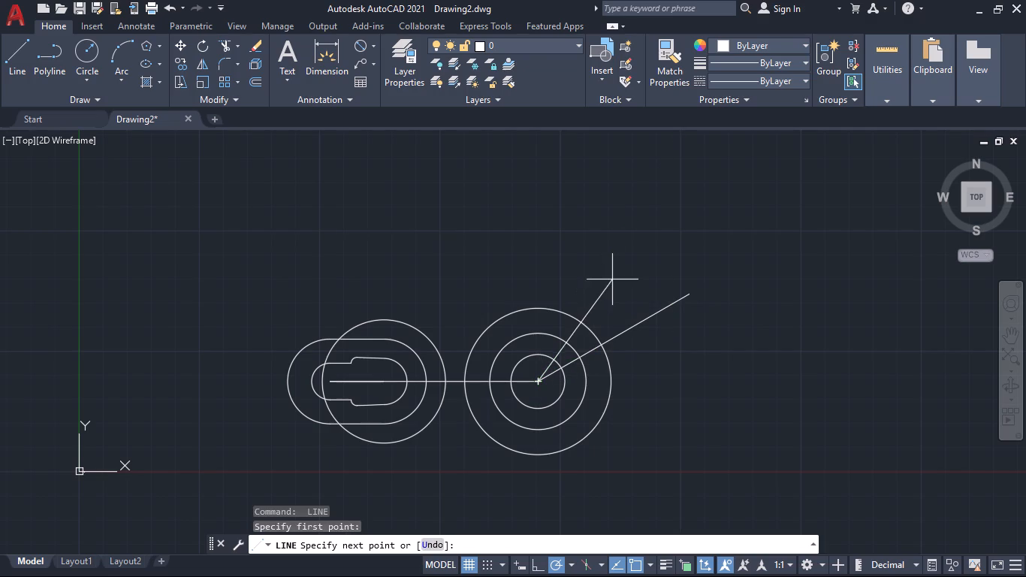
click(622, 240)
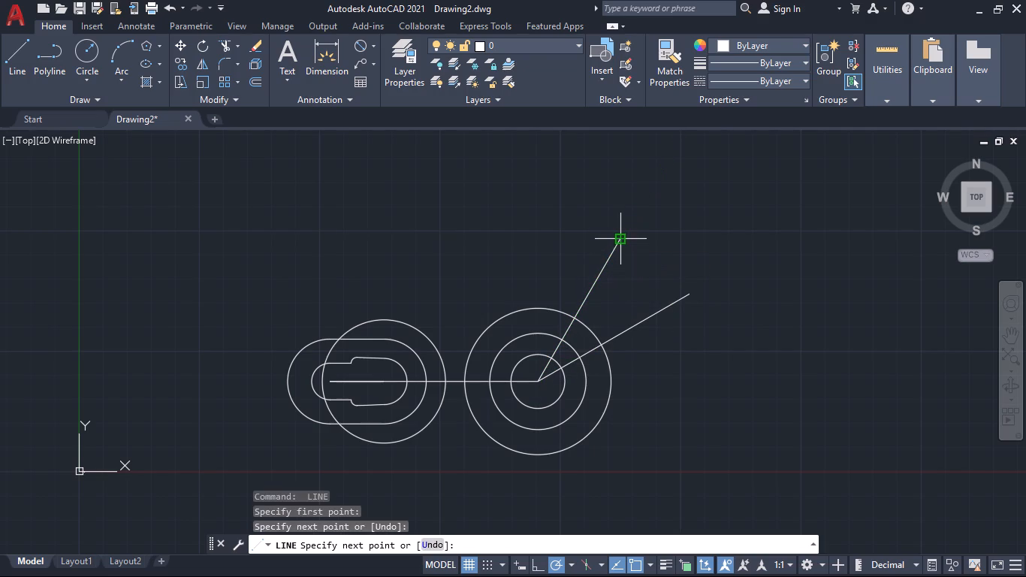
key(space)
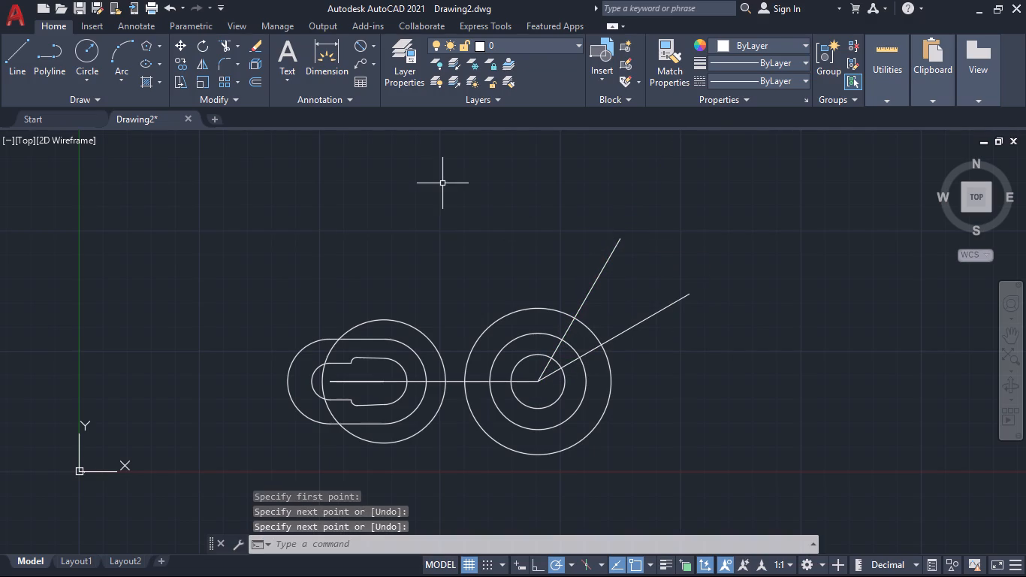
Draw a 58 mm line from the right-hand boss centre at 60°.
middle_drag(436, 176, 400, 204)
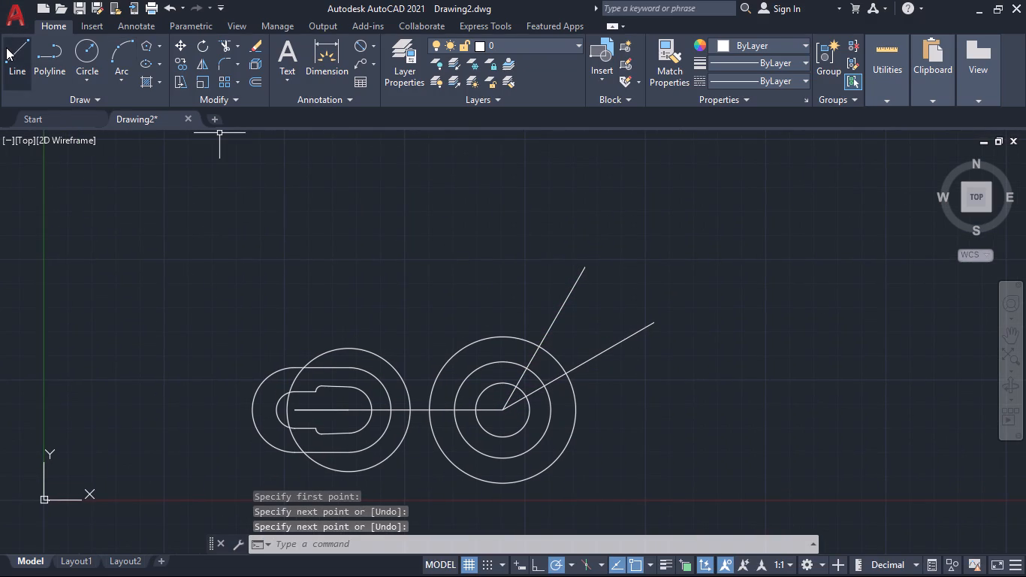
click(7, 49)
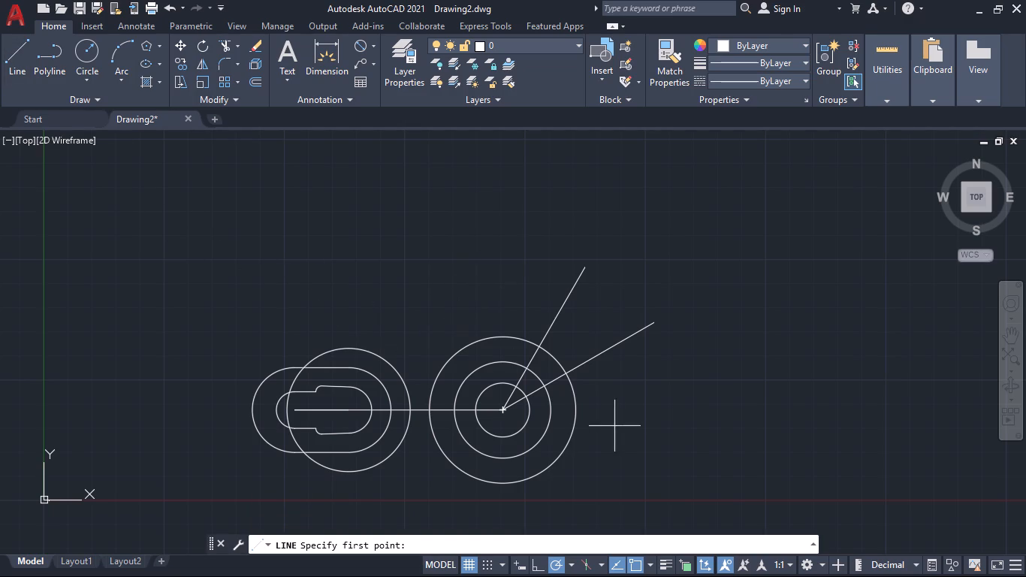
click(501, 411)
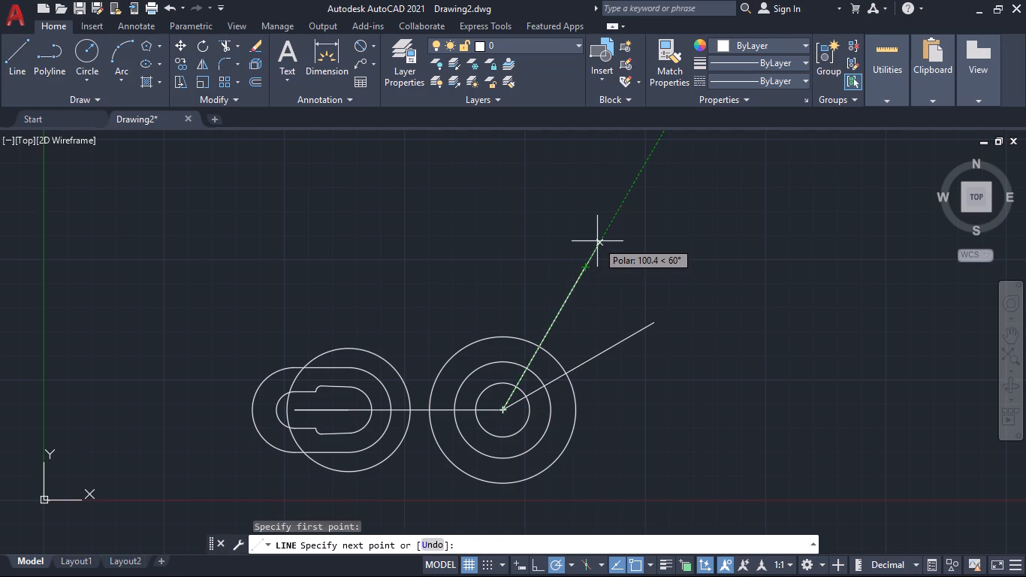
text(58)
key(Return)
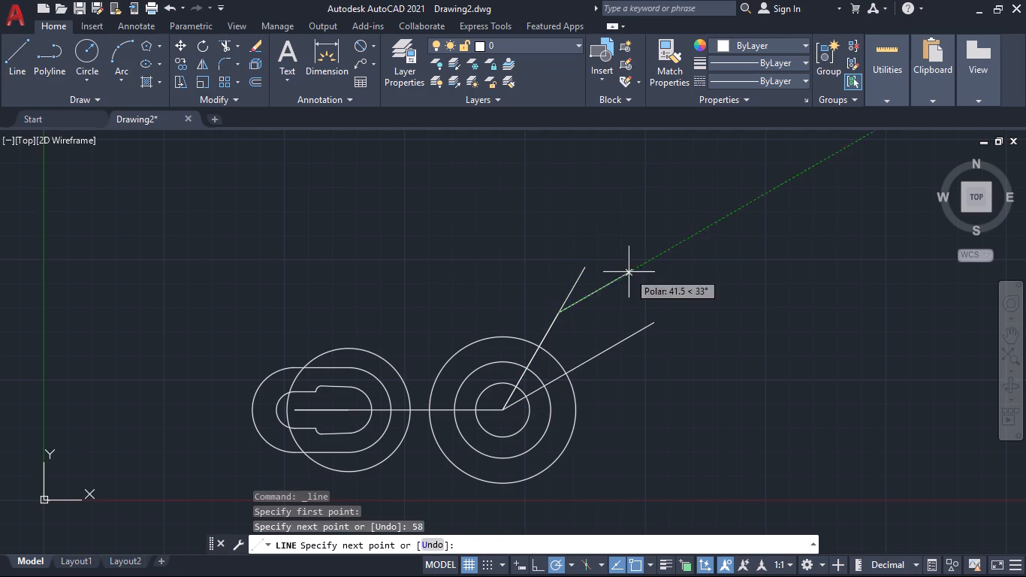
scroll(578, 317, up, 2)
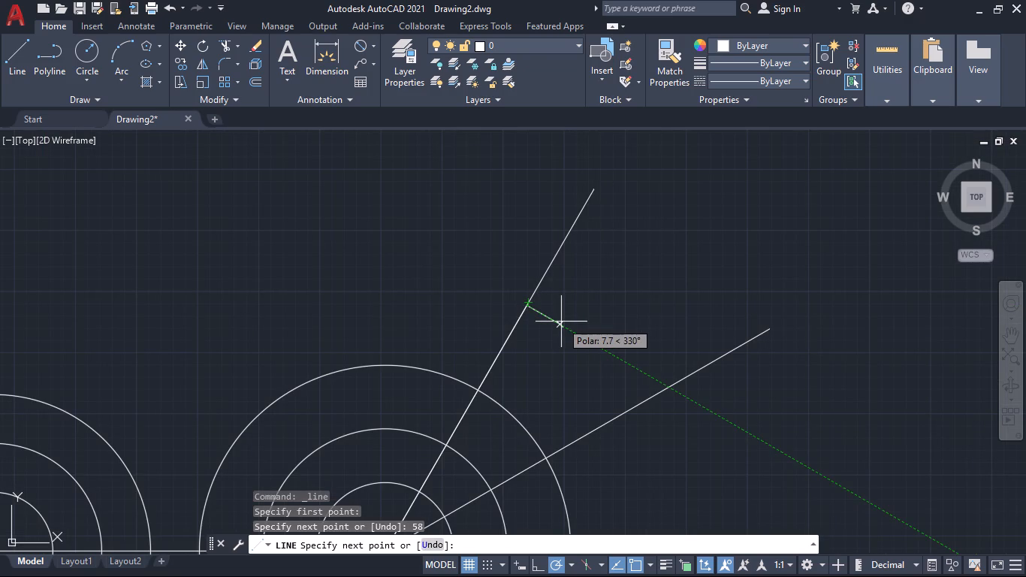
key(space)
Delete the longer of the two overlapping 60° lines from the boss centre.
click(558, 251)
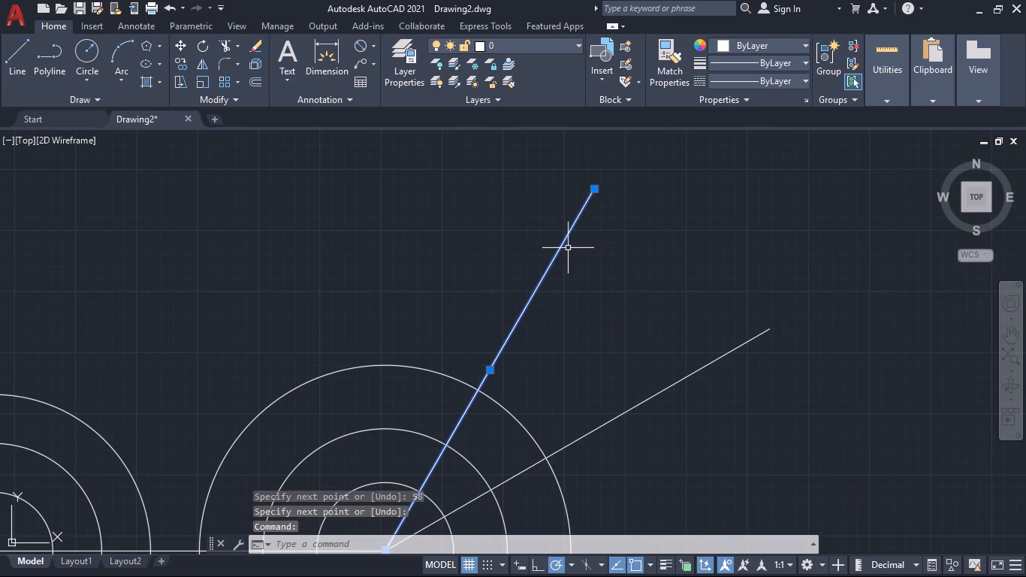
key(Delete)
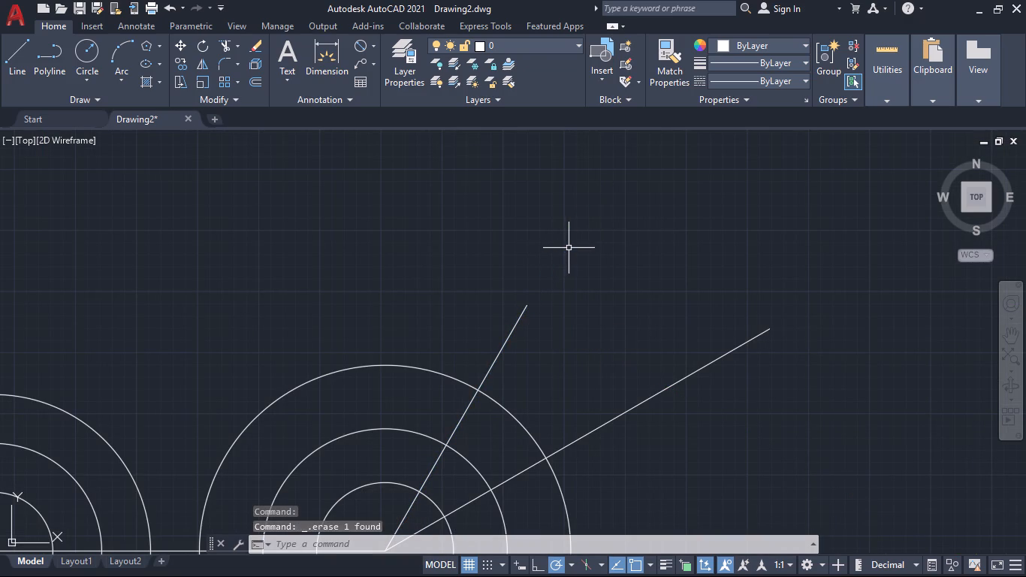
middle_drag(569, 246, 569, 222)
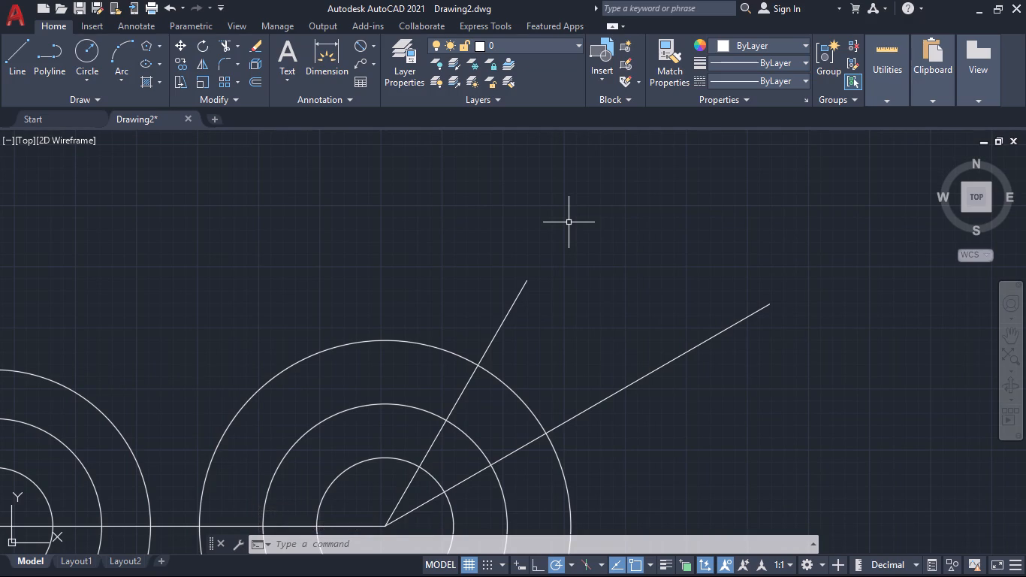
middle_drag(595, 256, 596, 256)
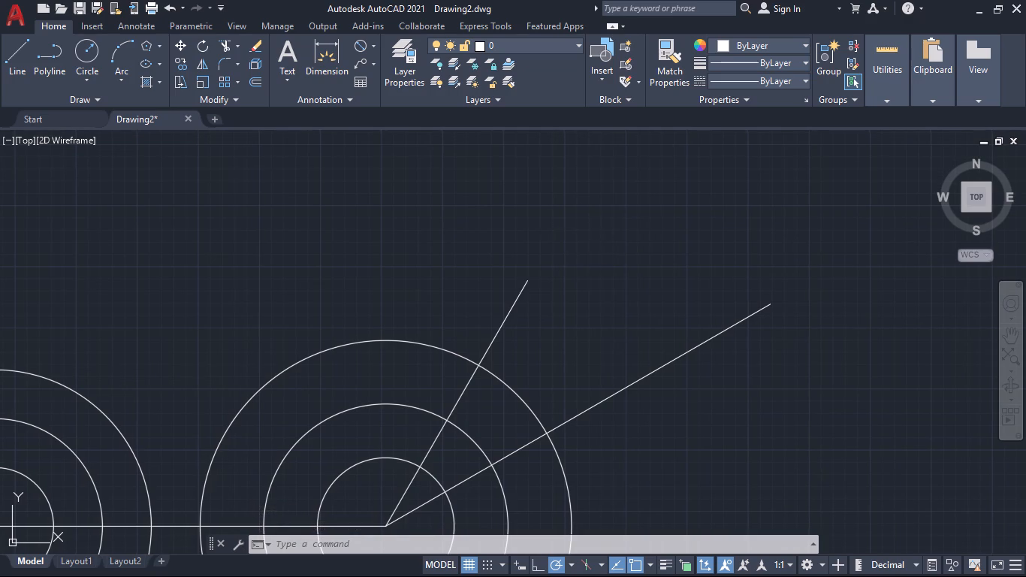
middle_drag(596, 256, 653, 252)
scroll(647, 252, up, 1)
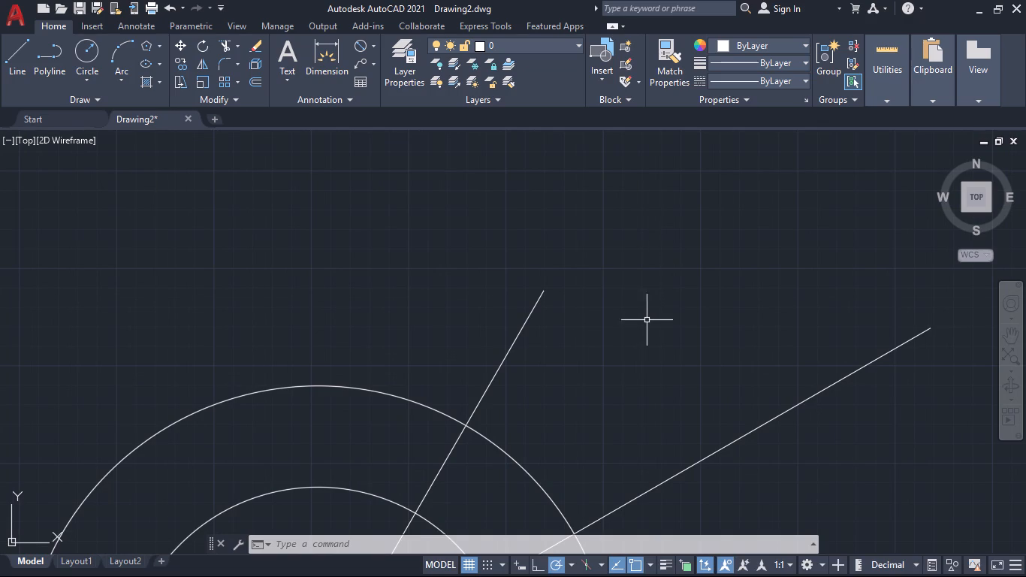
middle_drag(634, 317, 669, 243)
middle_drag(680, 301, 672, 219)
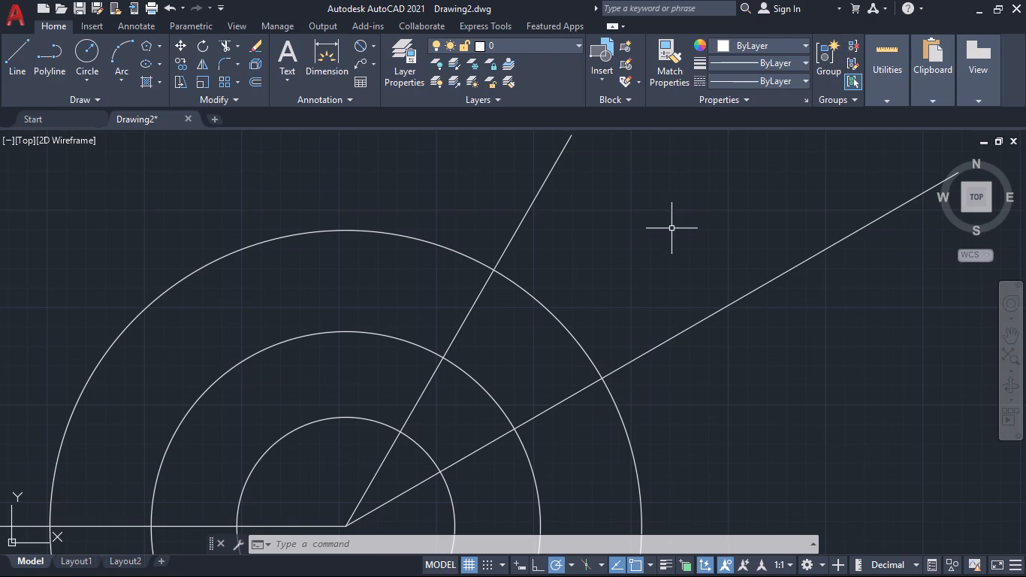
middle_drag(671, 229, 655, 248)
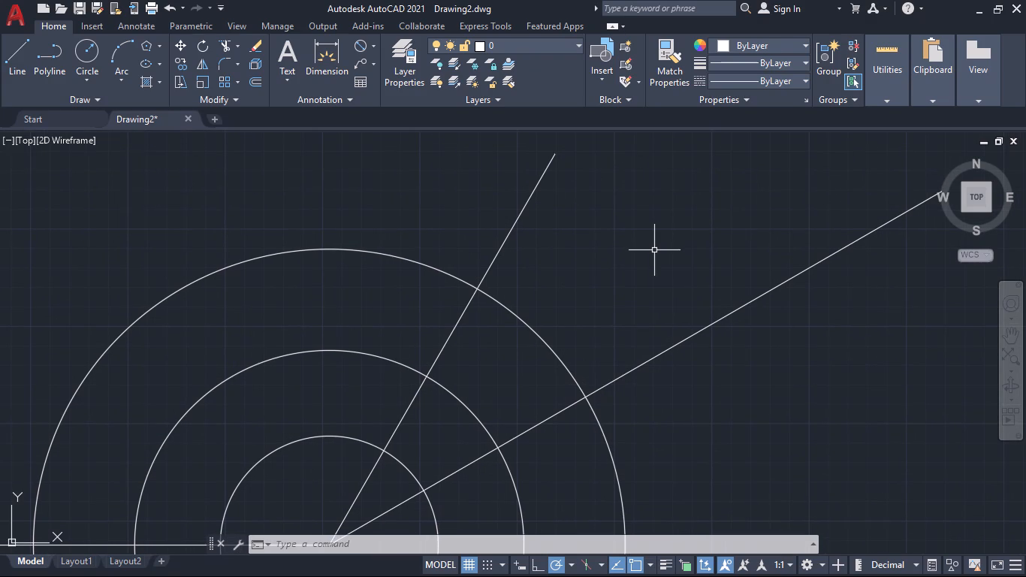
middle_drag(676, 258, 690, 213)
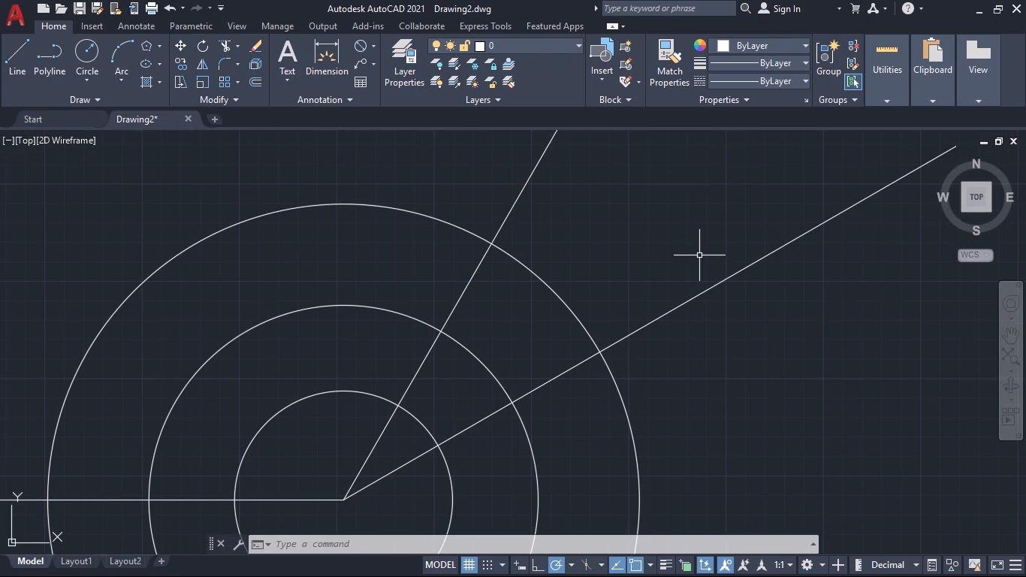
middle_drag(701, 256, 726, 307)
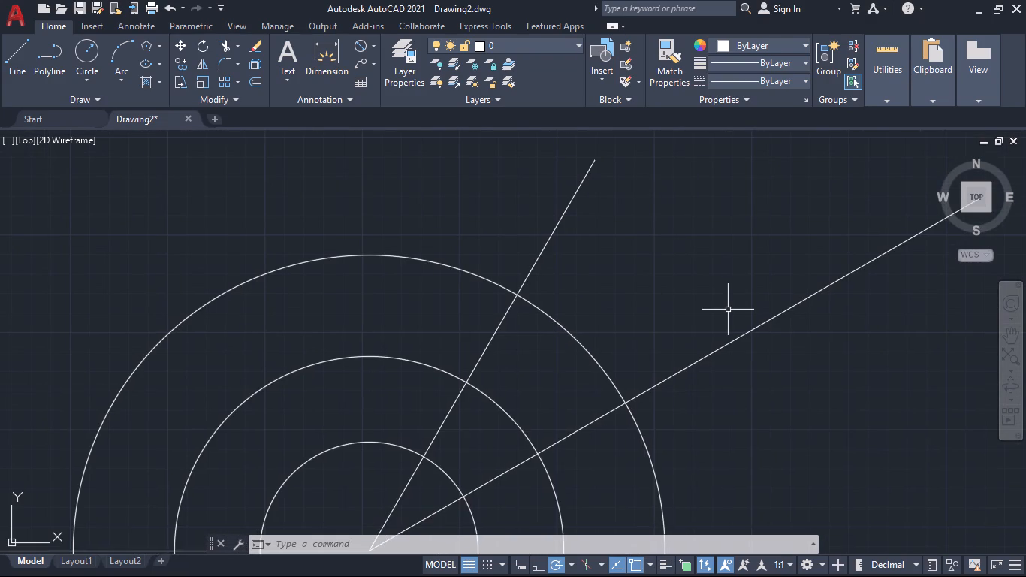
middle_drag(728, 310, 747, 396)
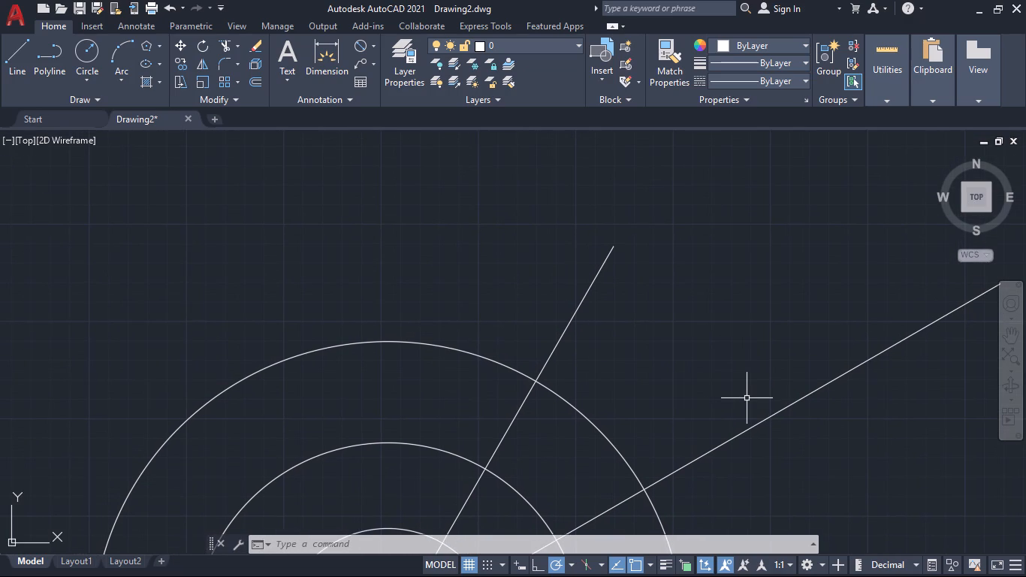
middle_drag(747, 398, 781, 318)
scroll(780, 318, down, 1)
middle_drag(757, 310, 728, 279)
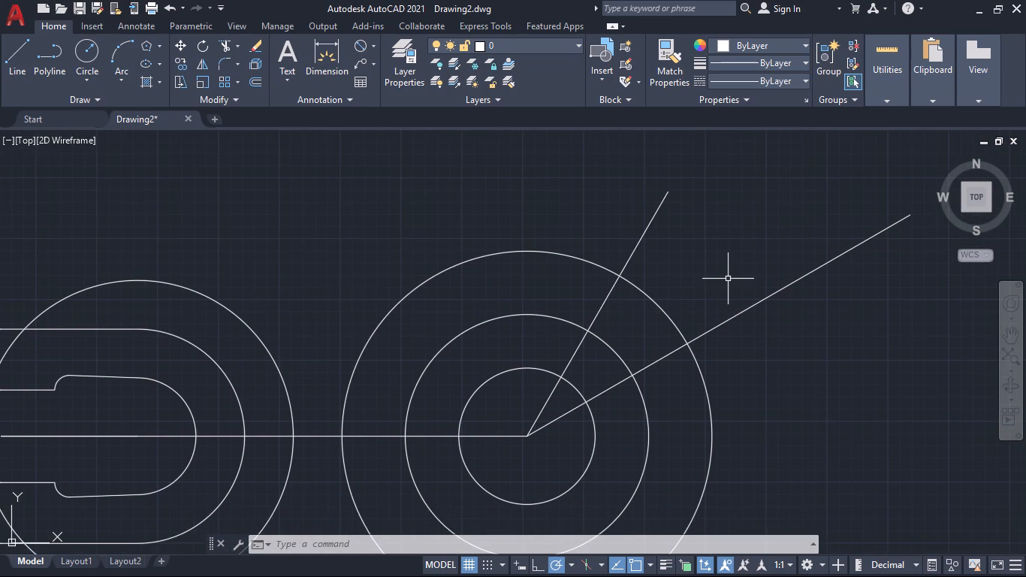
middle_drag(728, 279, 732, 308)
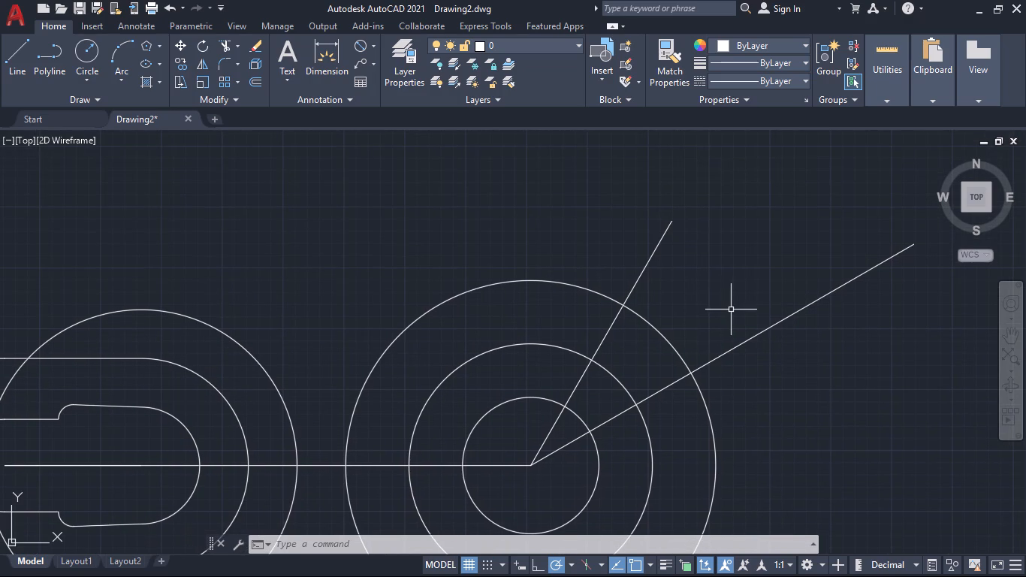
Draw a 10 mm radius circle centred where the 60° line crosses the boss's outermost 38 mm radius circle.
middle_drag(730, 307, 697, 296)
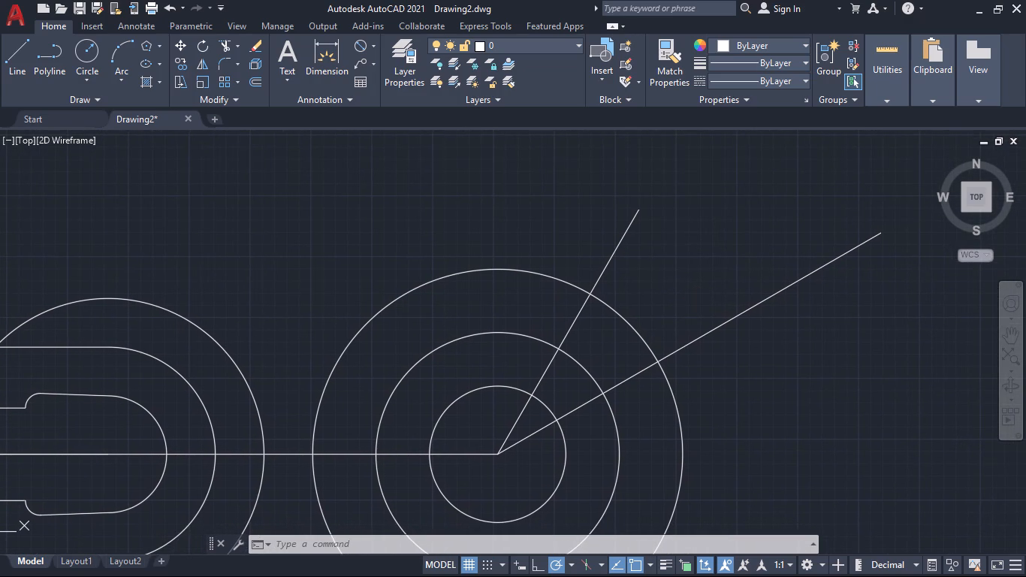
middle_drag(697, 296, 706, 328)
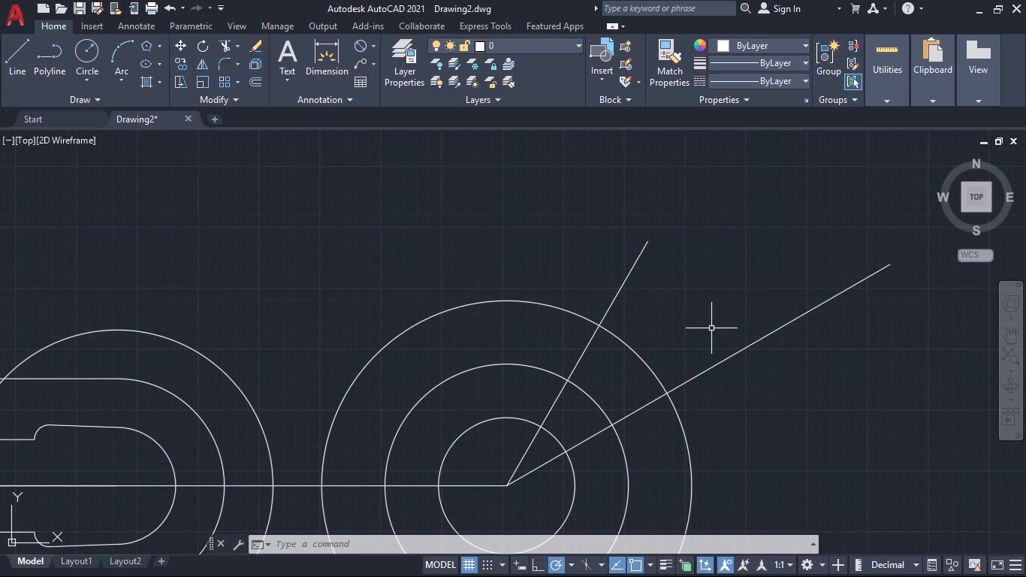
middle_drag(714, 326, 753, 279)
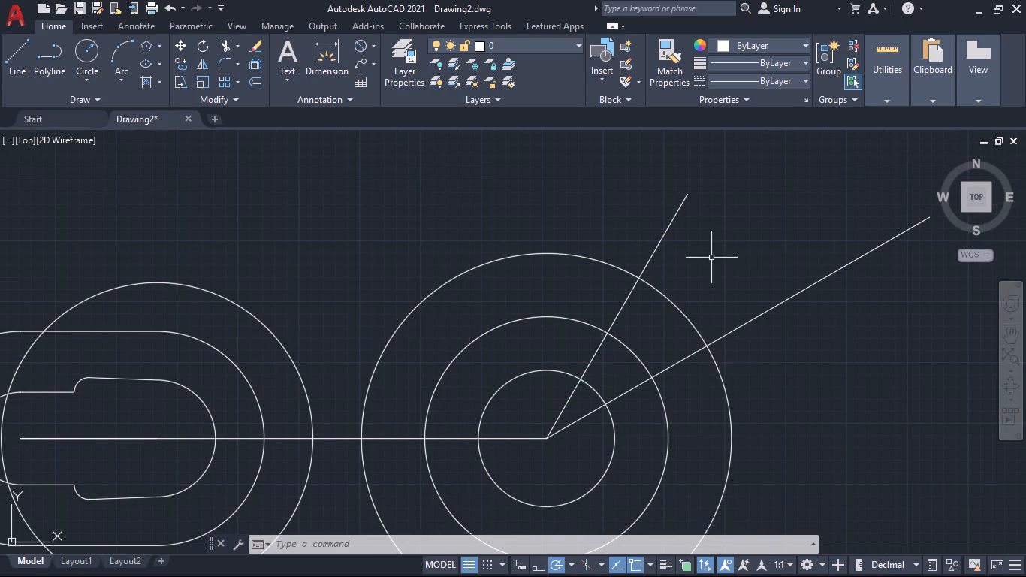
scroll(738, 264, up, 1)
middle_drag(738, 263, 762, 331)
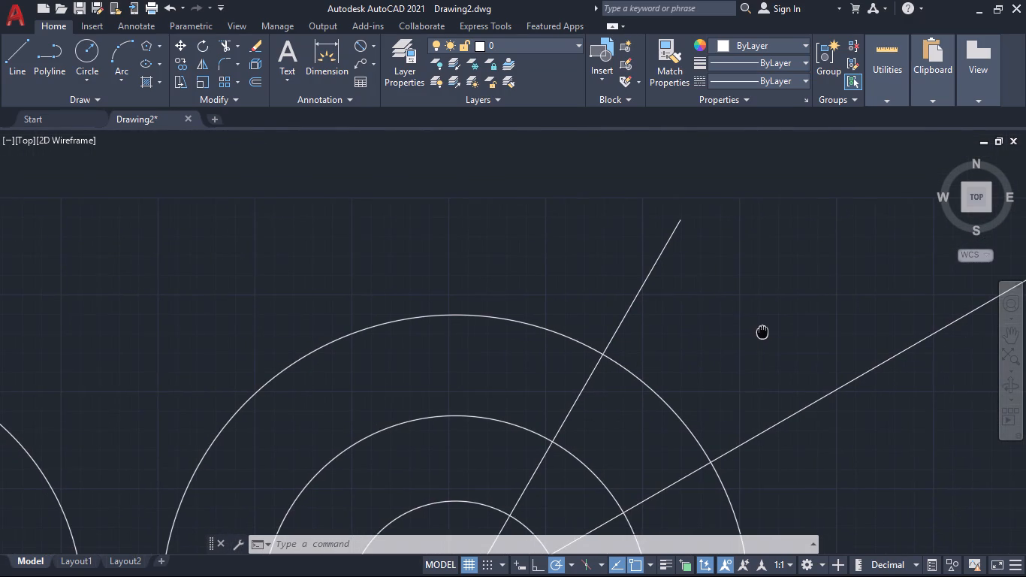
middle_drag(762, 331, 763, 331)
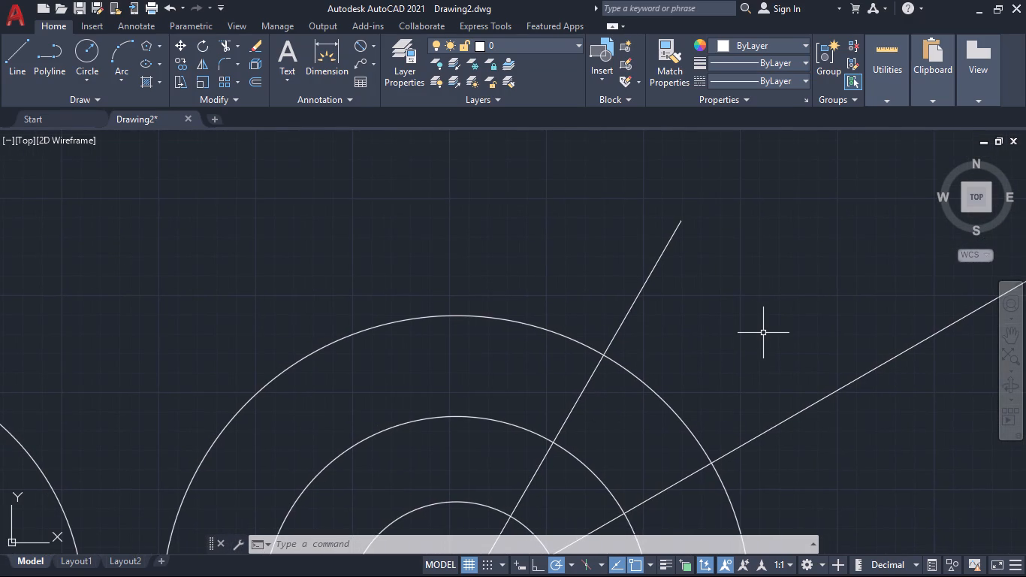
click(92, 47)
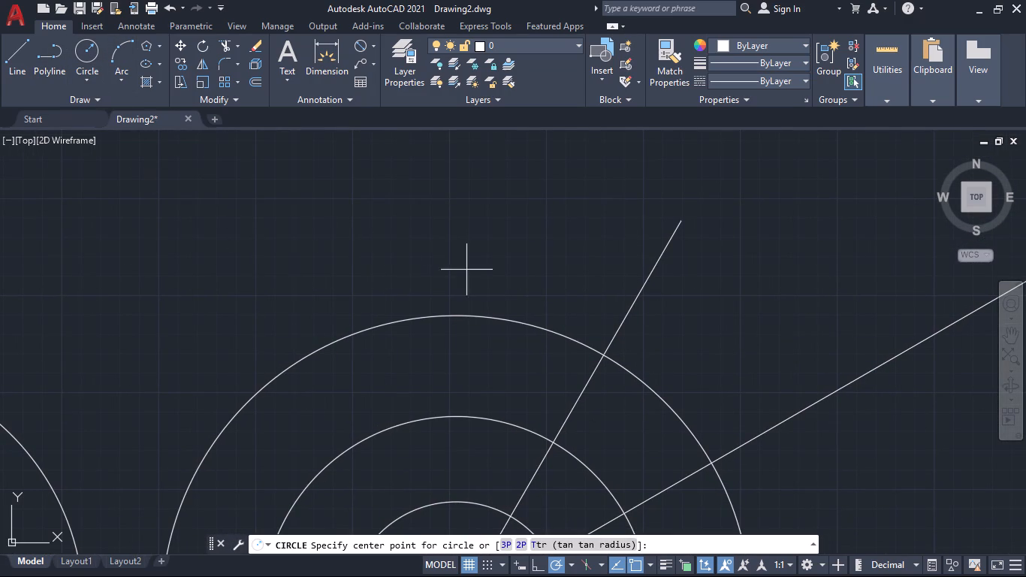
click(602, 354)
text(10)
key(Return)
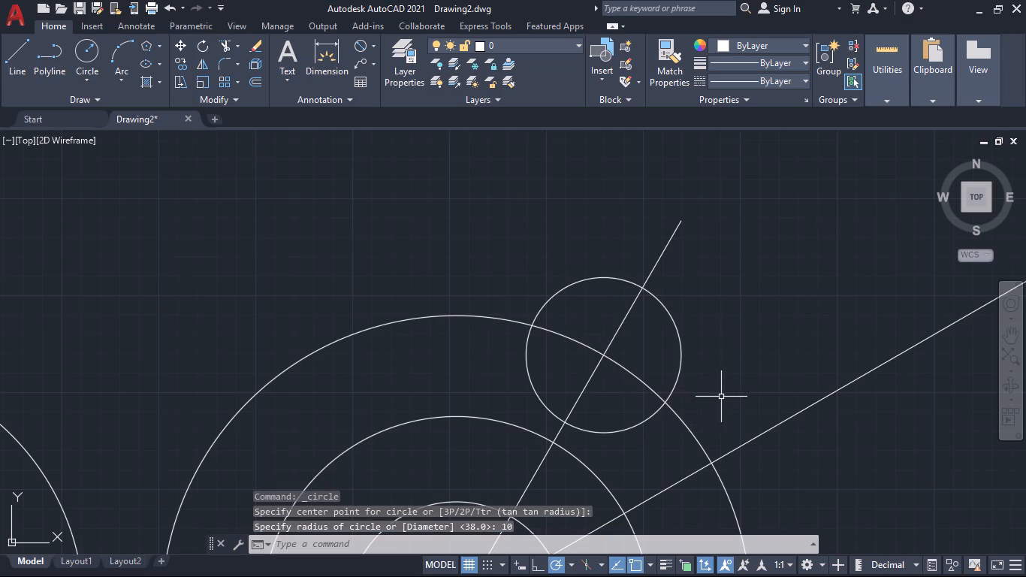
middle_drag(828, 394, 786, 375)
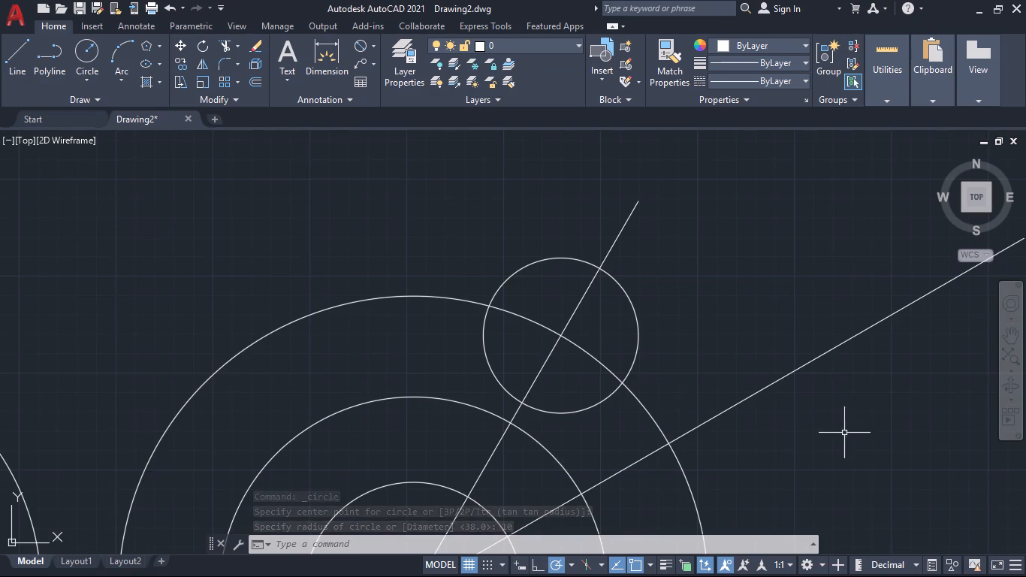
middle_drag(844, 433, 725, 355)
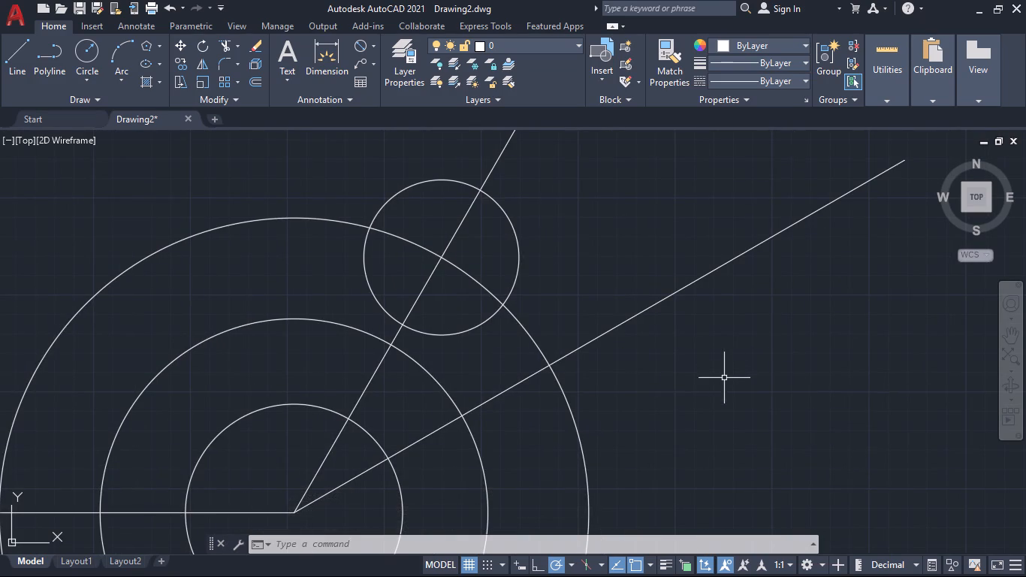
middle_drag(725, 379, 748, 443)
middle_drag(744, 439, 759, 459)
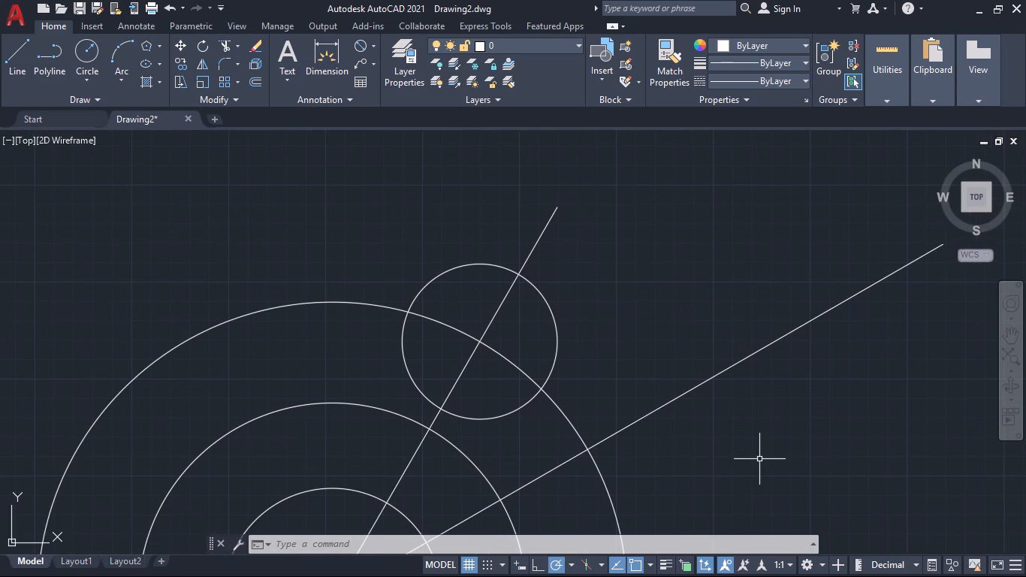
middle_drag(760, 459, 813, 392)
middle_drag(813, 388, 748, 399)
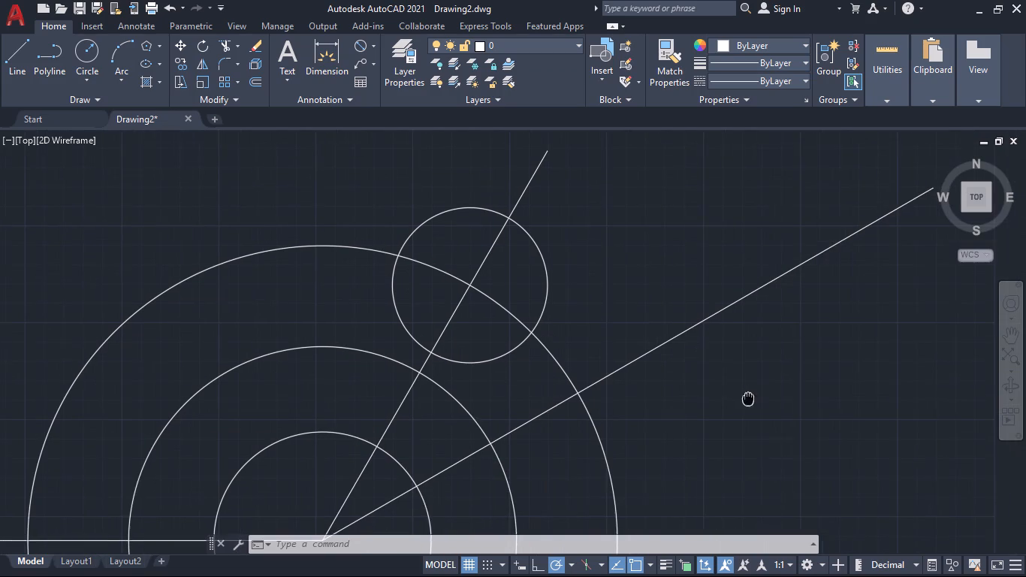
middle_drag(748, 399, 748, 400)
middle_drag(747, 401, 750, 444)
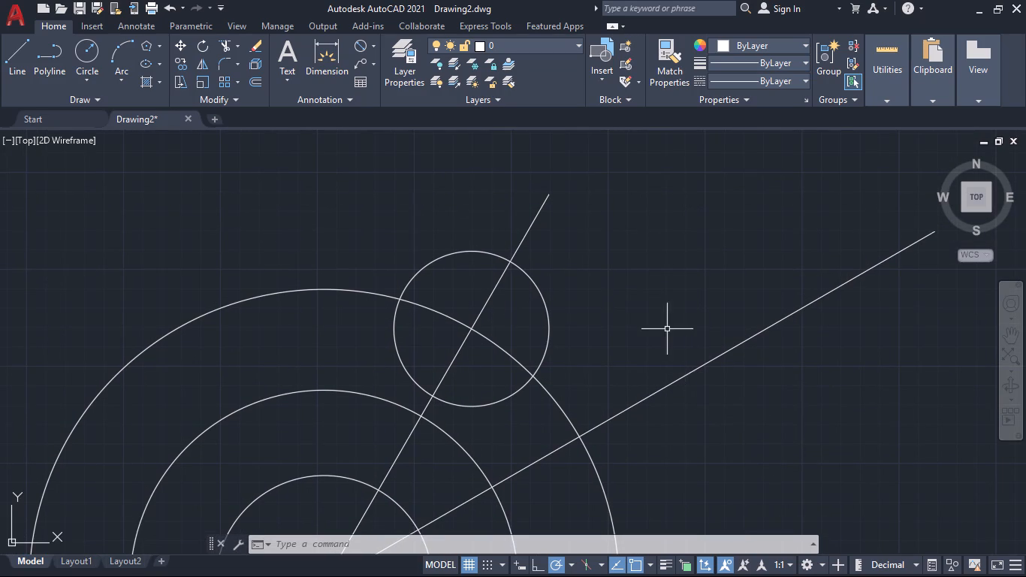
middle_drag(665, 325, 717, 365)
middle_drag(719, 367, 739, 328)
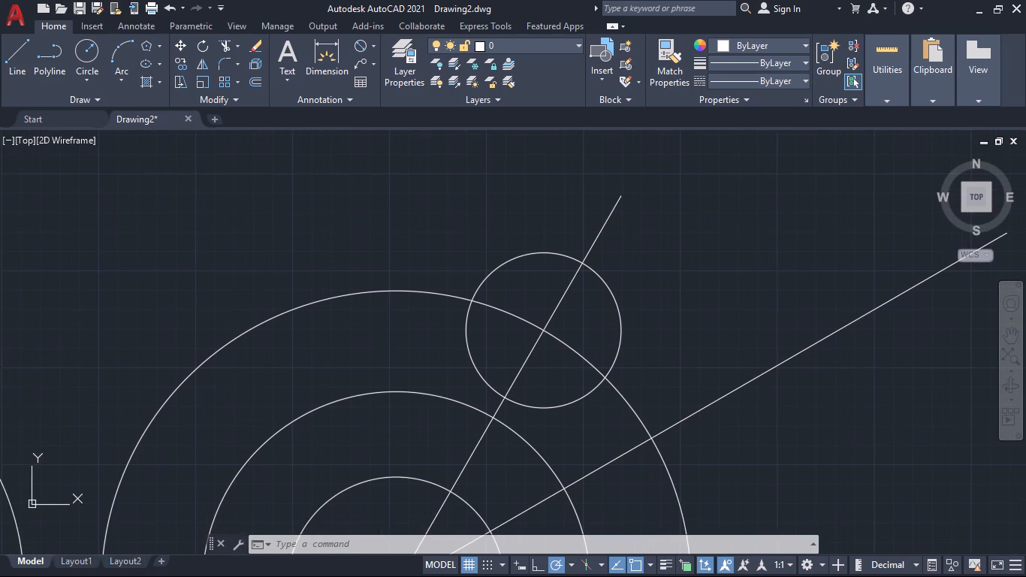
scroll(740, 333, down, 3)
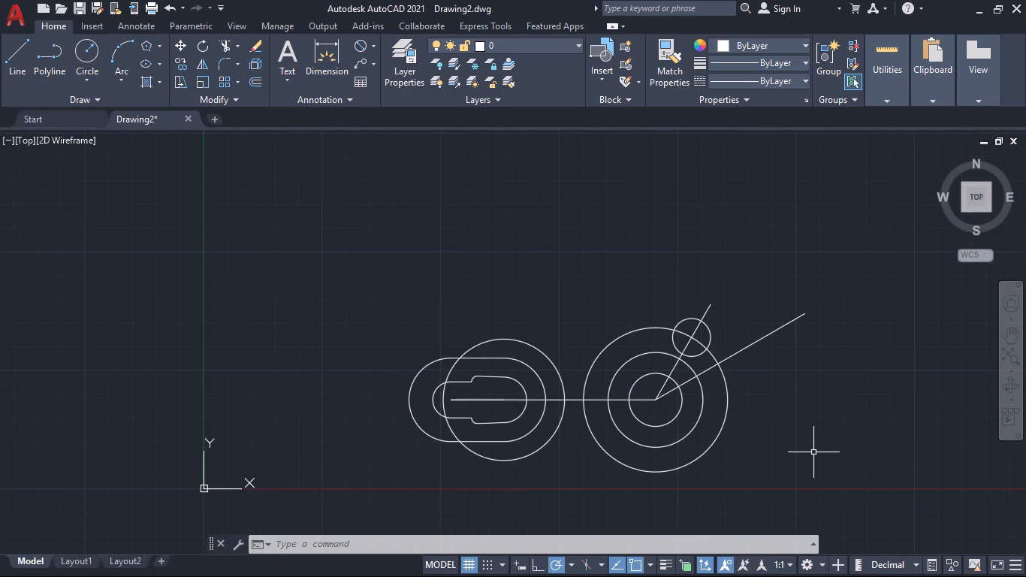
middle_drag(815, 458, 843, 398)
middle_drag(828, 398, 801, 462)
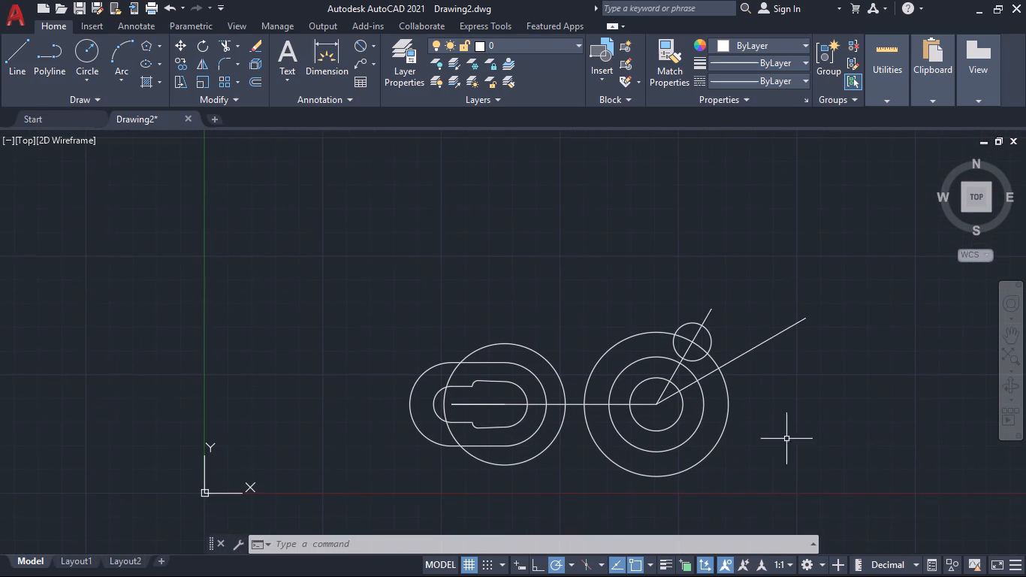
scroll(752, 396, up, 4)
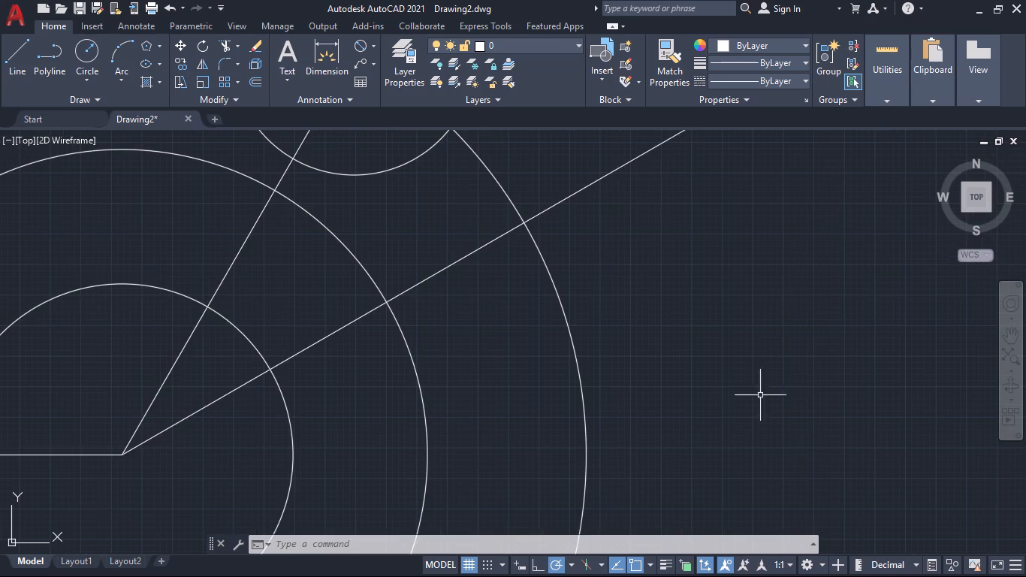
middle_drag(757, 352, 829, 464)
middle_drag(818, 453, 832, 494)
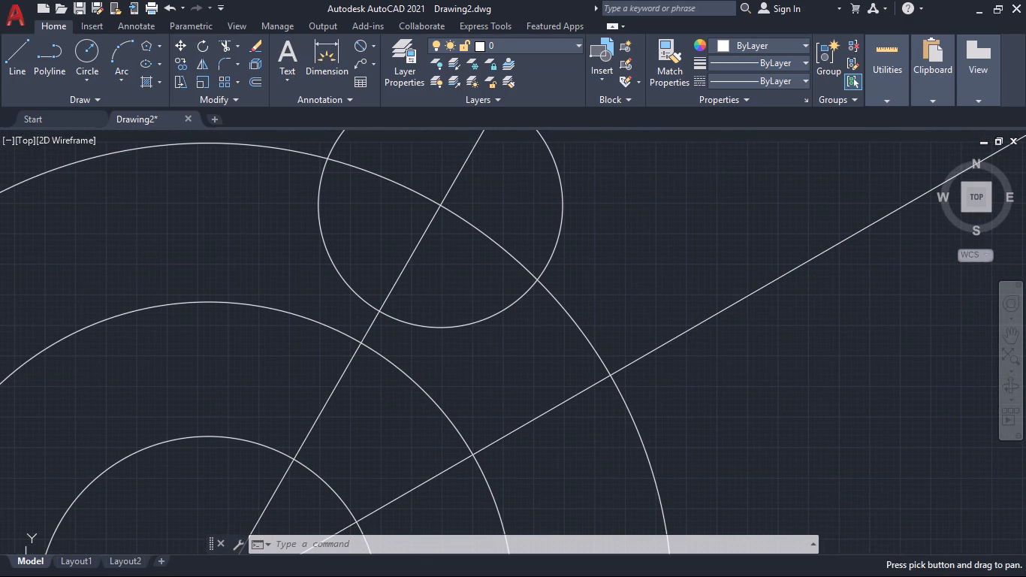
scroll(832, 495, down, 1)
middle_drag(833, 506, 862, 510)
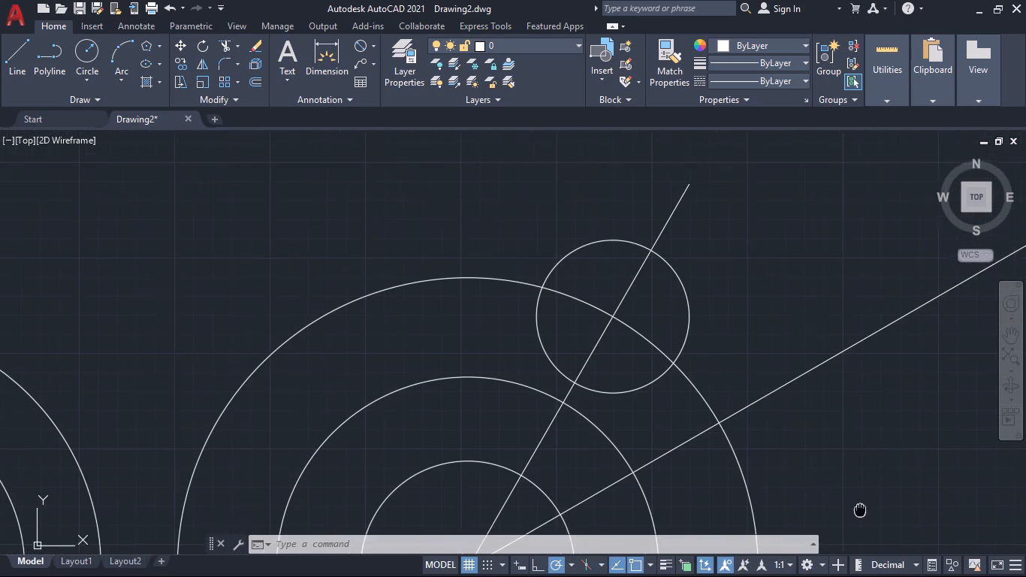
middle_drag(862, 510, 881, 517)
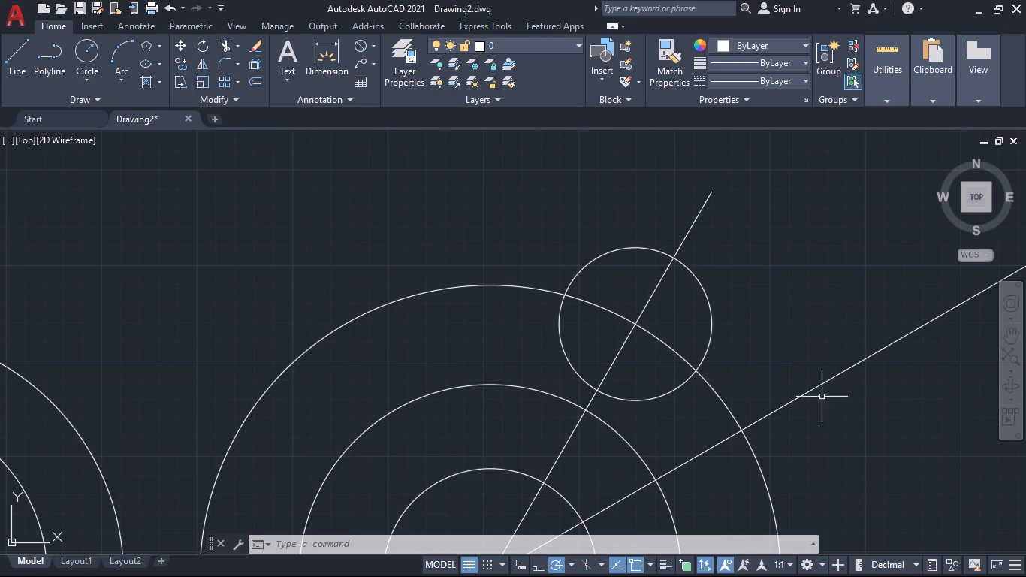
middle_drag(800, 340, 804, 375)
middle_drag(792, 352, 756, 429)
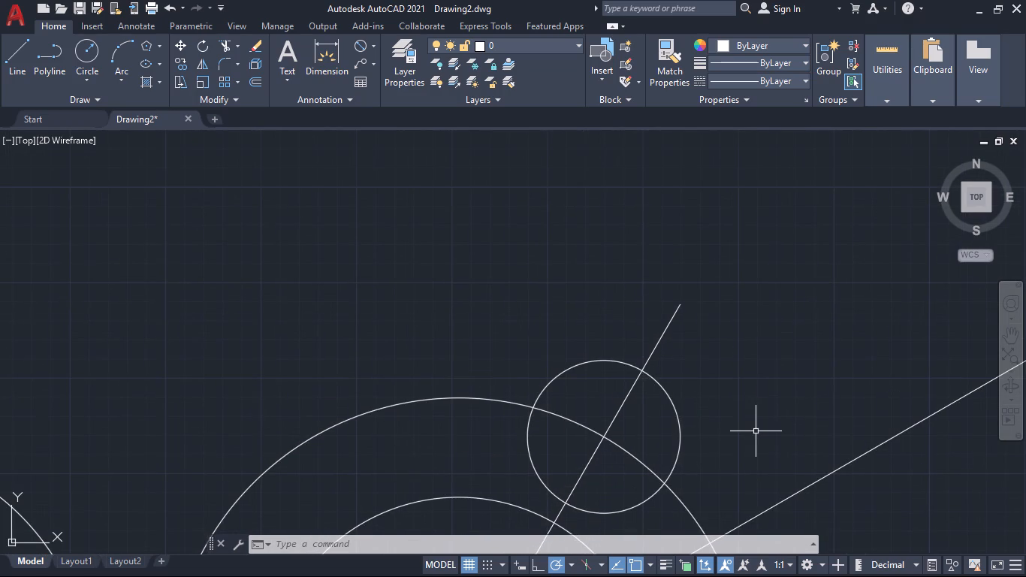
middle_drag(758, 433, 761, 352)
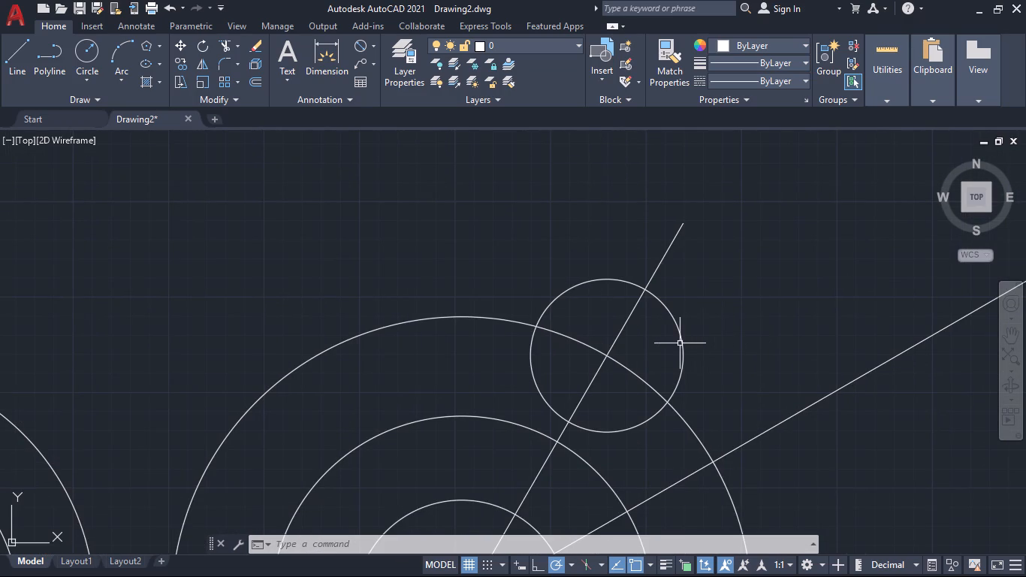
Mirror the 10 mm radius circle about the horizontal centreline through the right-hand boss centre, keeping the original.
click(680, 343)
middle_drag(756, 355, 804, 234)
scroll(788, 341, down, 2)
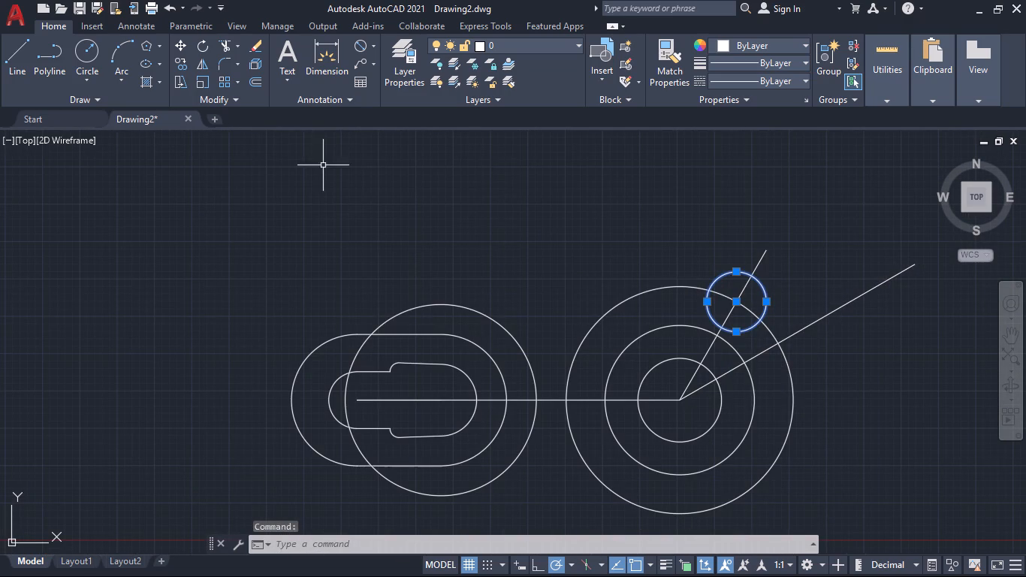
click(198, 64)
click(681, 405)
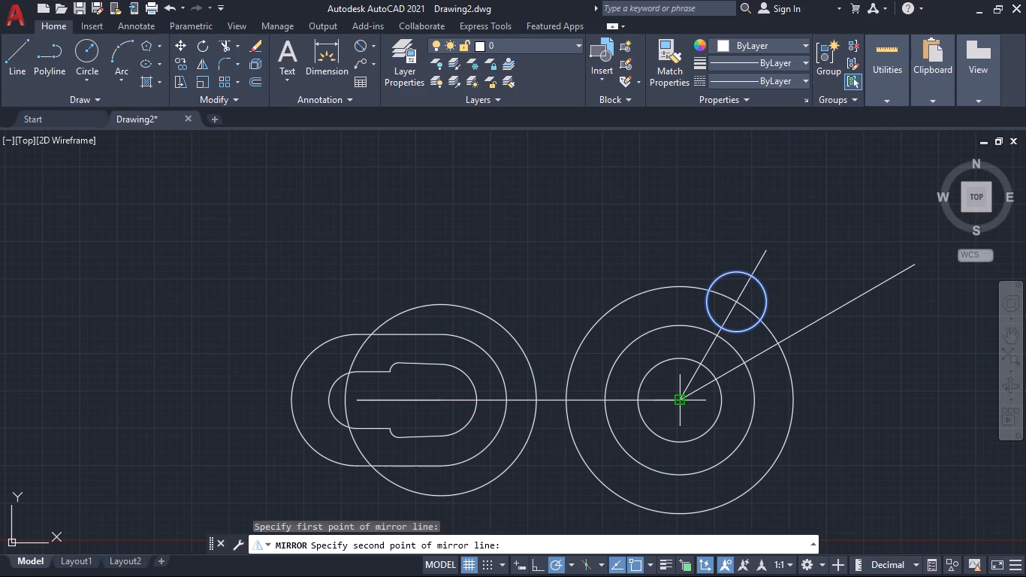
click(634, 403)
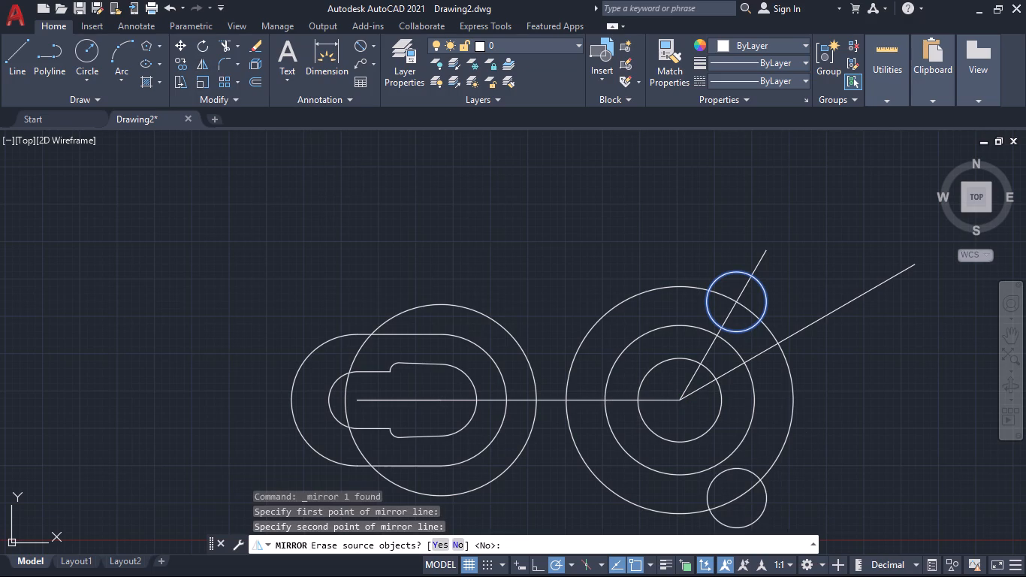
key(Return)
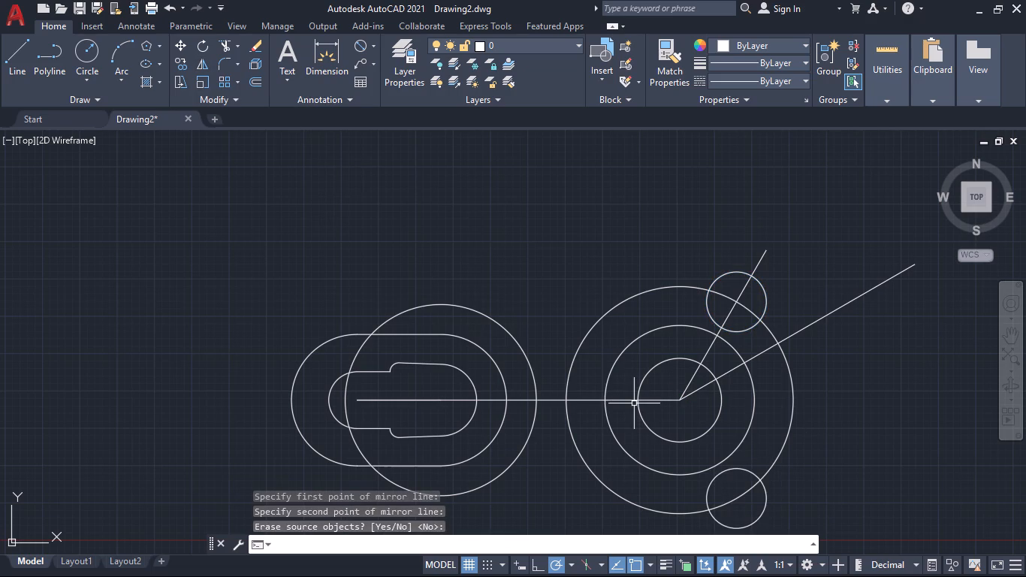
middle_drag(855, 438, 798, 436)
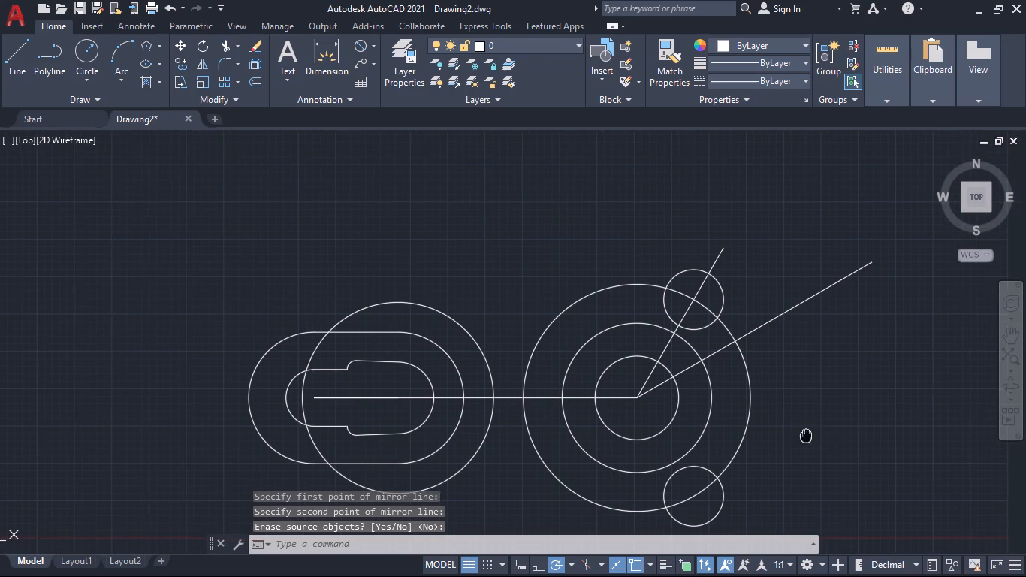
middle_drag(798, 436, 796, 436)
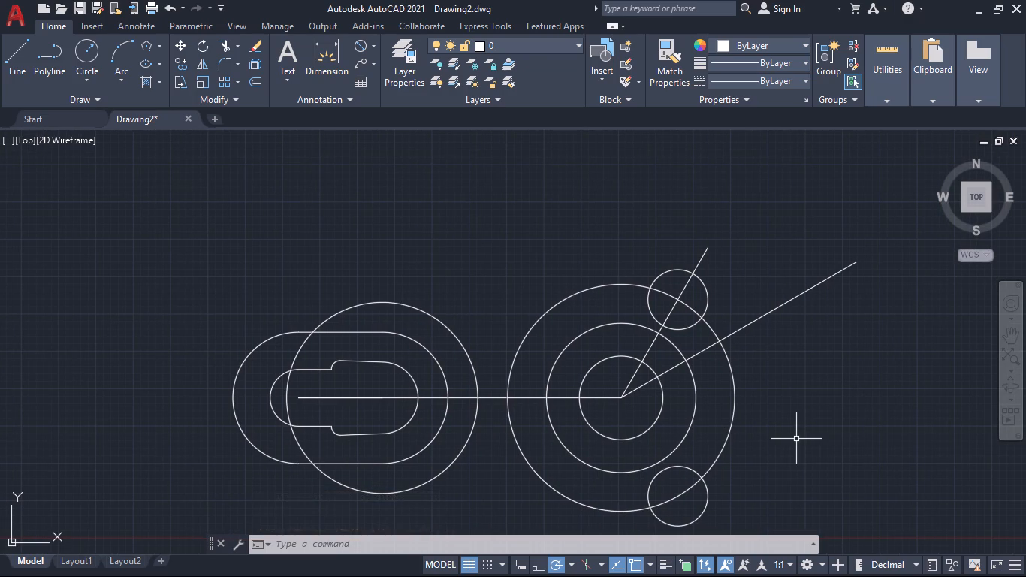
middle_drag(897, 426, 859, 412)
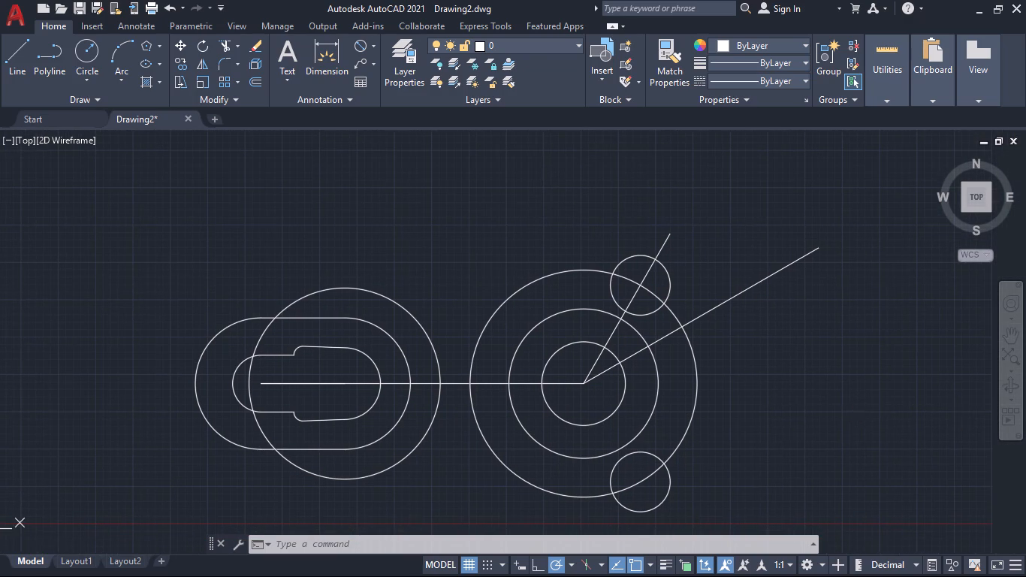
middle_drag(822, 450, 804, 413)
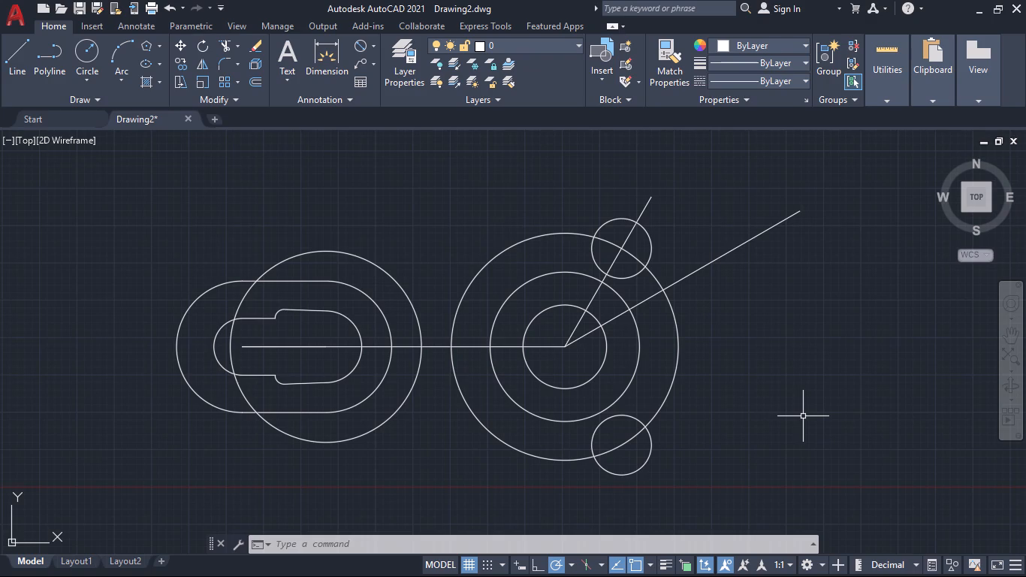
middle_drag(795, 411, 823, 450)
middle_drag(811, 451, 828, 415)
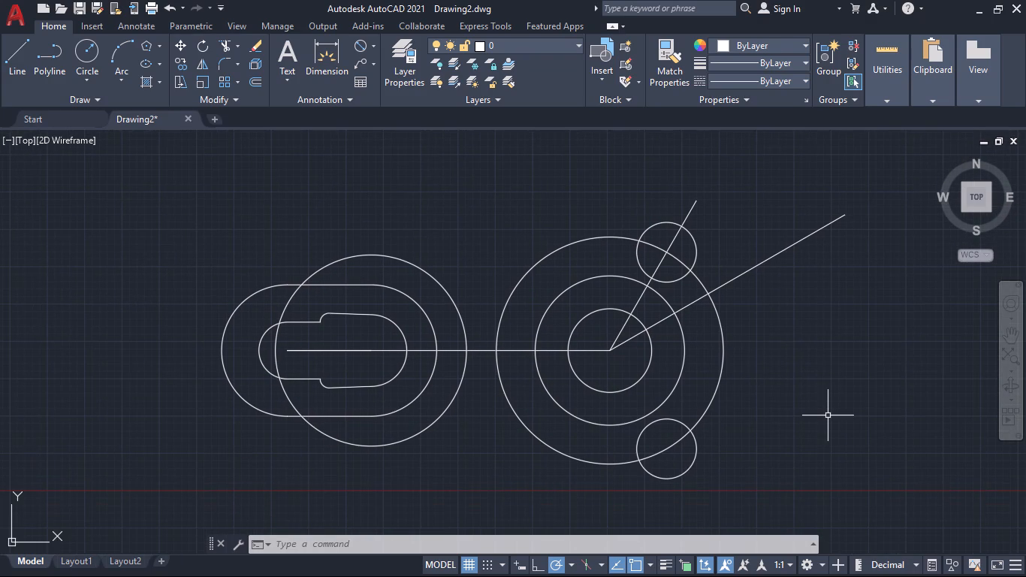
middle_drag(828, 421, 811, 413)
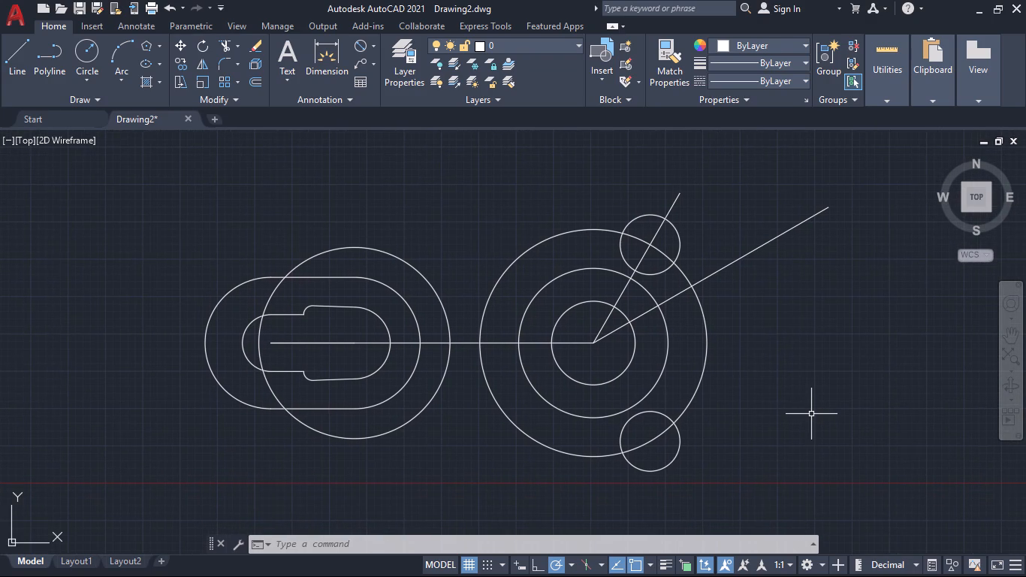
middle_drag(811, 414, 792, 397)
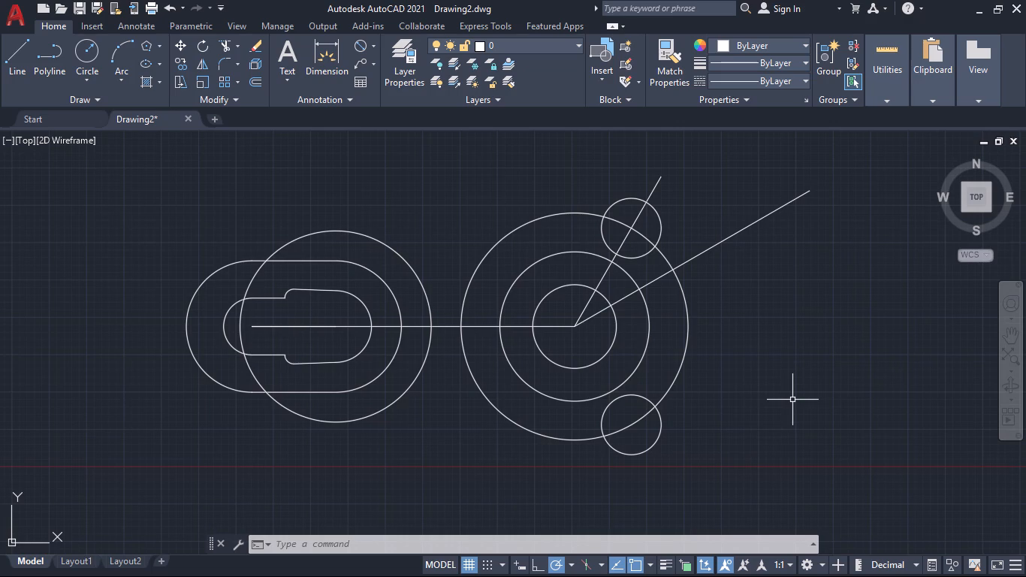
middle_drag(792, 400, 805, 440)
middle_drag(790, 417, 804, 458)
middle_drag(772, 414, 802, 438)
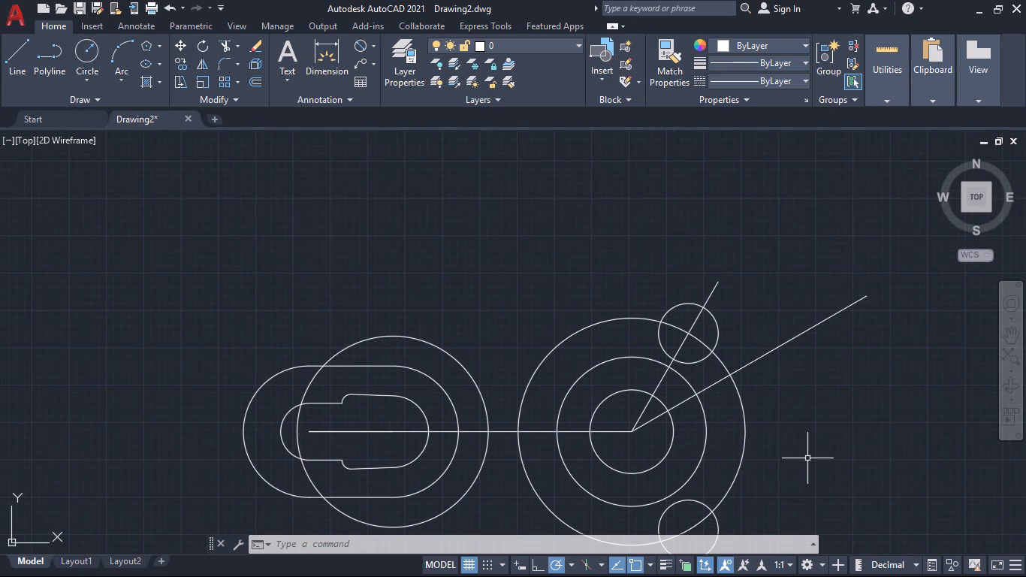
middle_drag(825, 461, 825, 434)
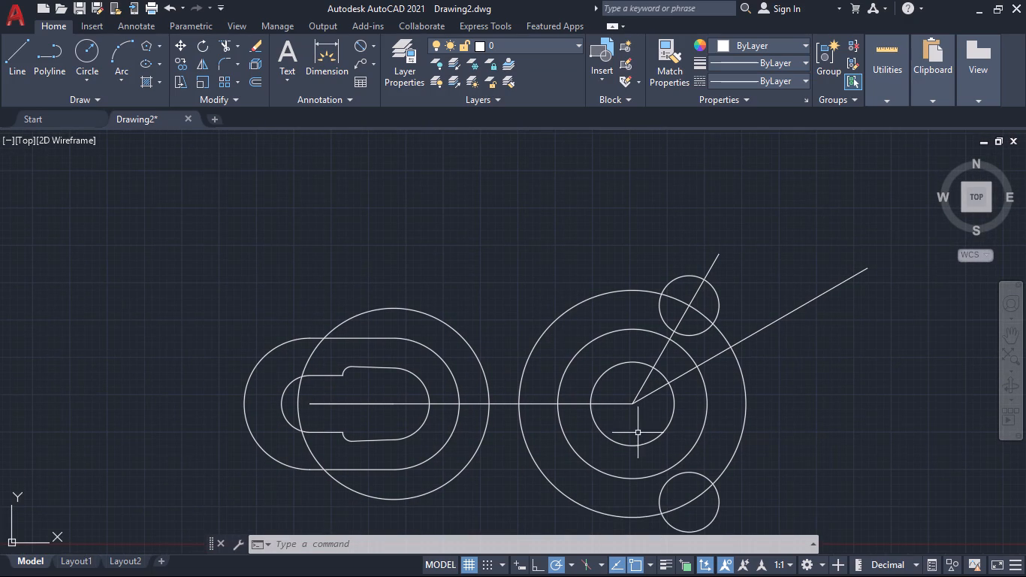
Draw a horizontal line from the right-hand boss centre to the right quadrant of the boss's innermost circle, continuing the centreline.
click(20, 61)
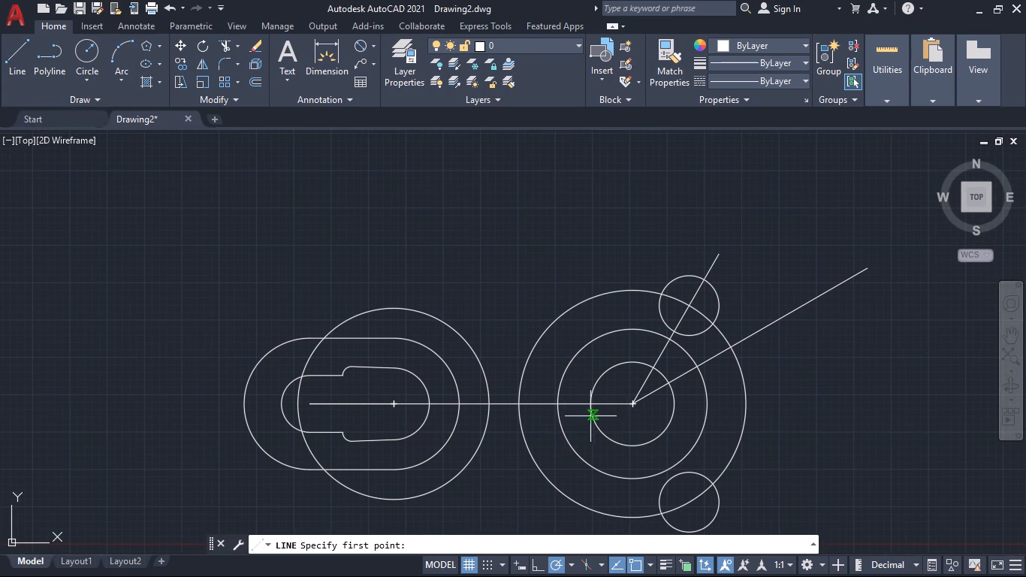
click(633, 406)
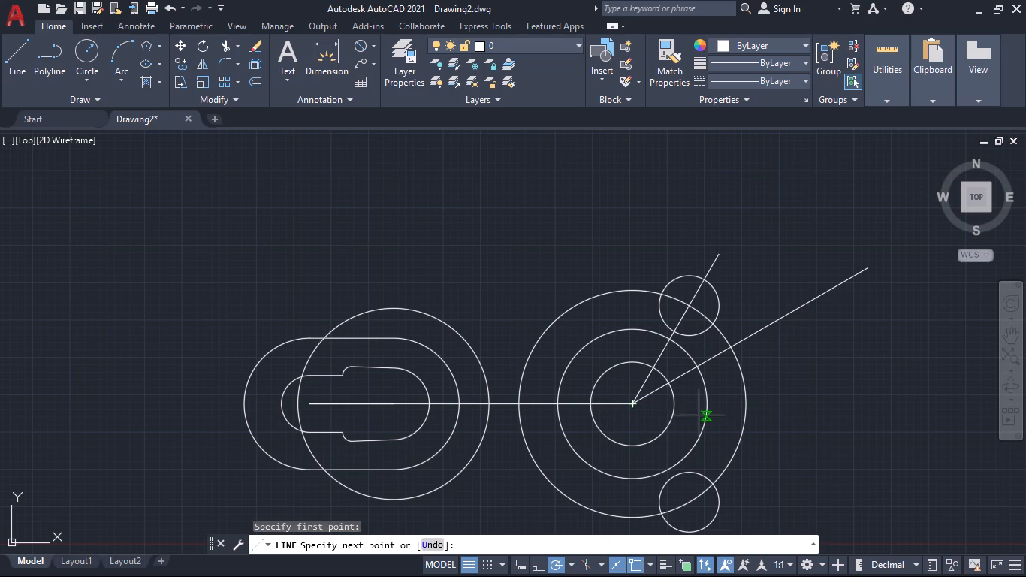
click(676, 405)
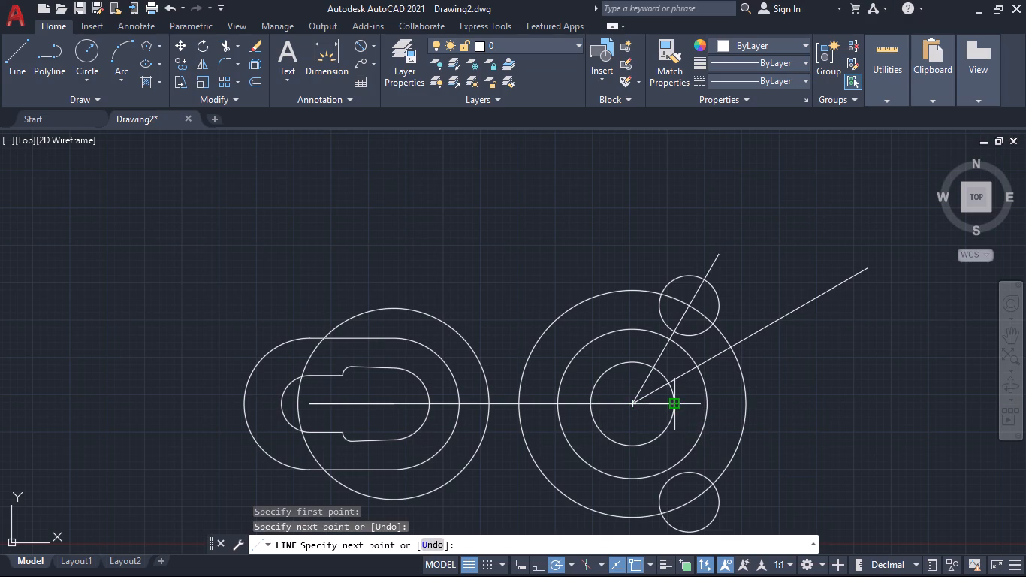
key(space)
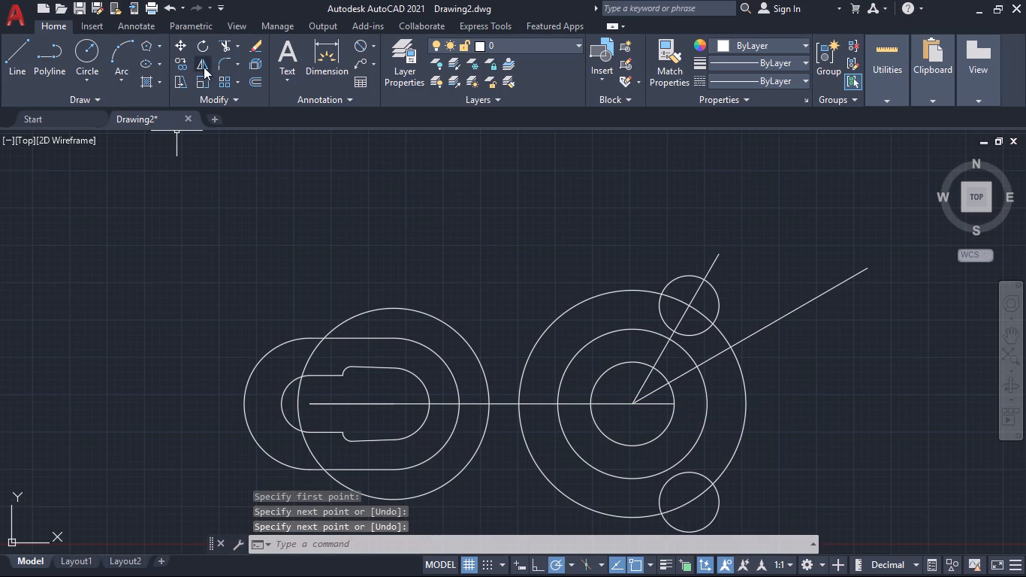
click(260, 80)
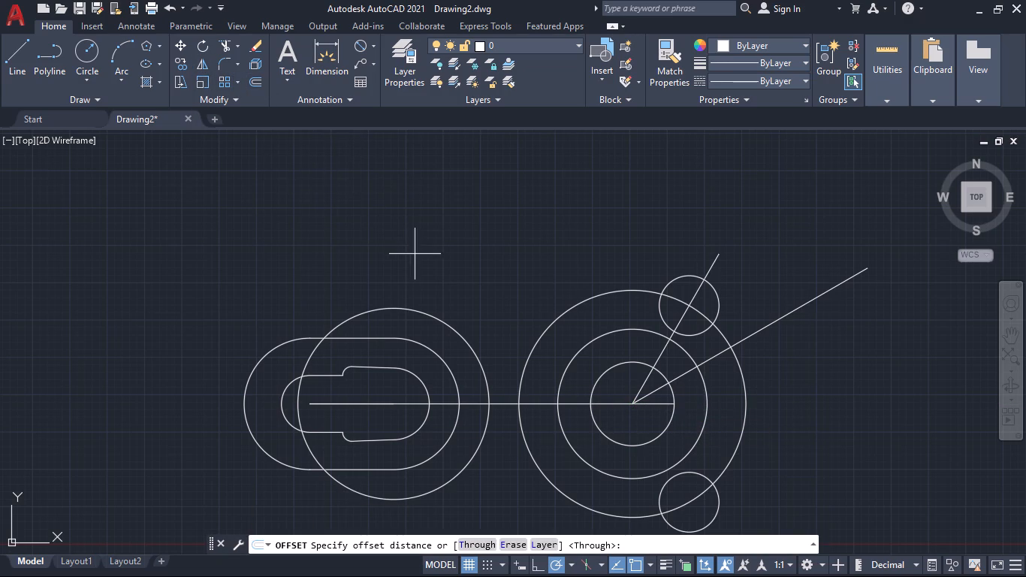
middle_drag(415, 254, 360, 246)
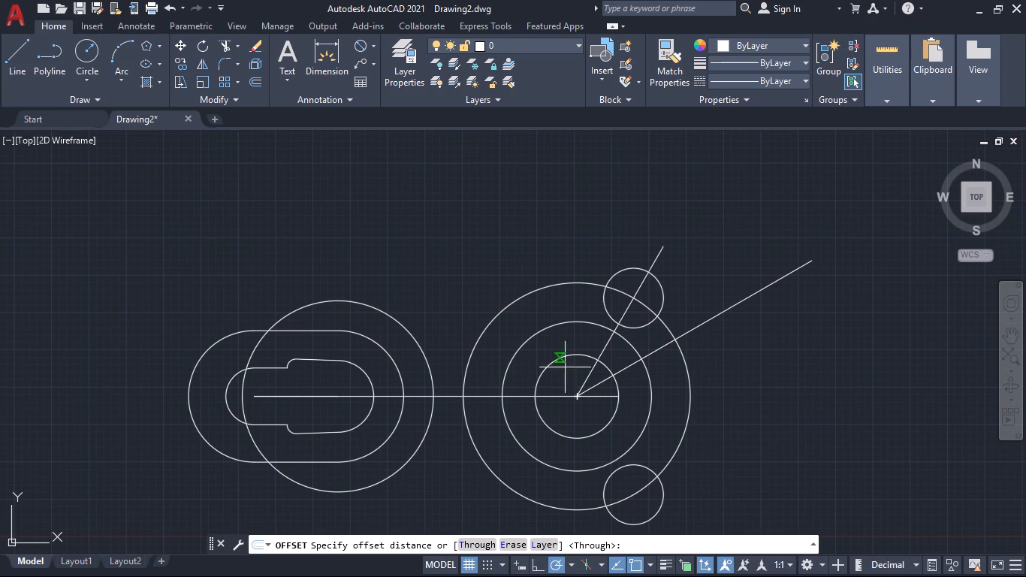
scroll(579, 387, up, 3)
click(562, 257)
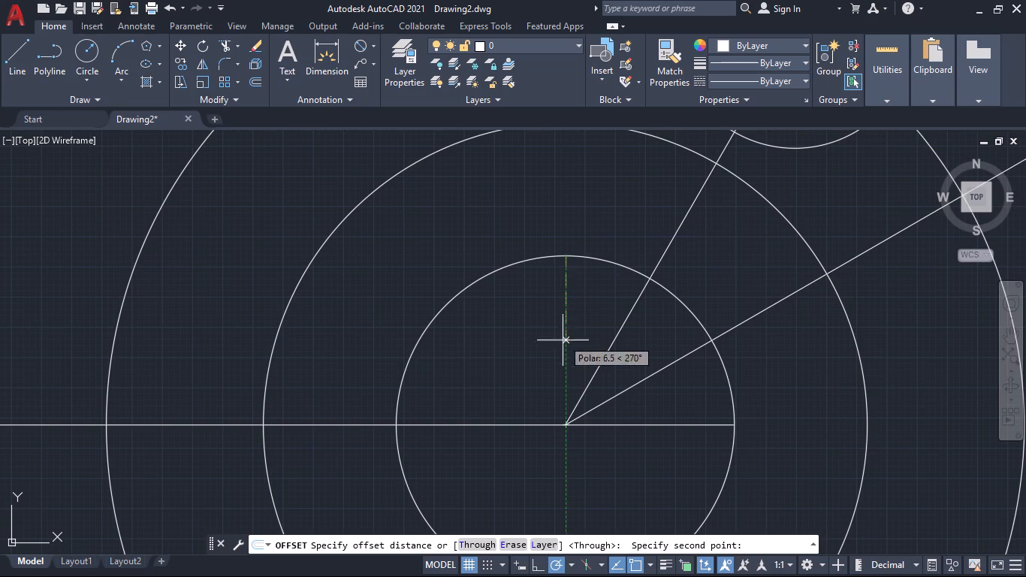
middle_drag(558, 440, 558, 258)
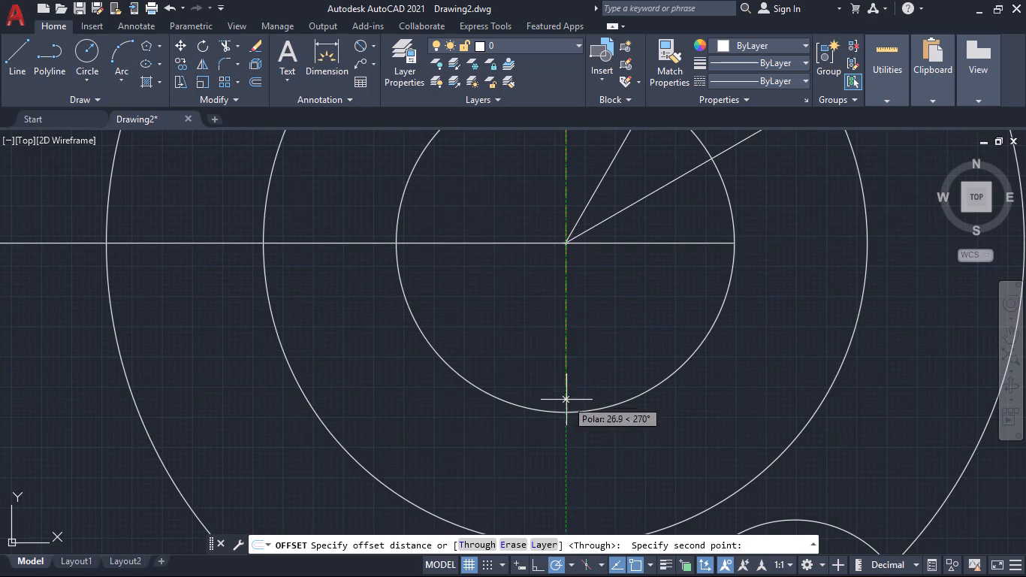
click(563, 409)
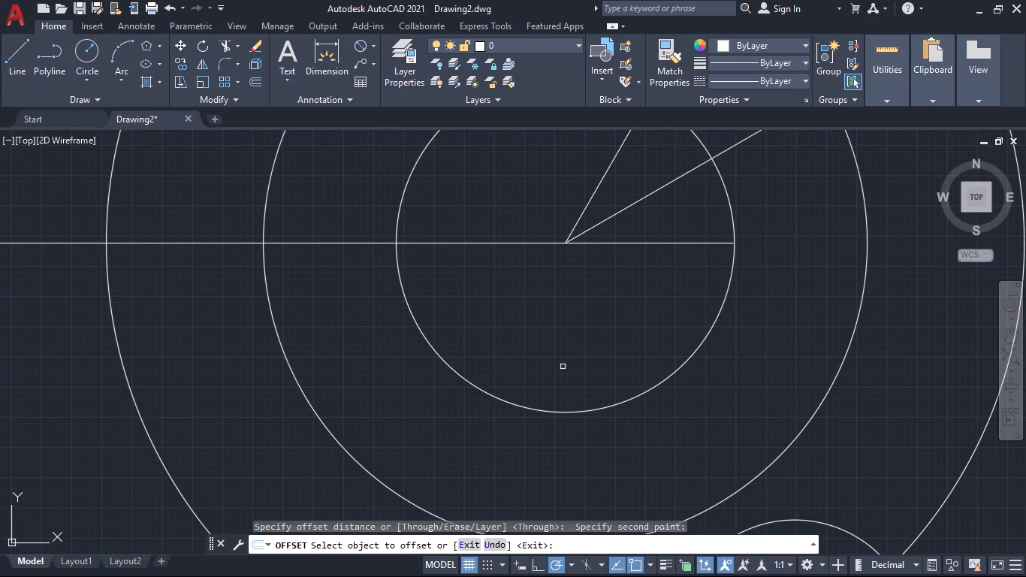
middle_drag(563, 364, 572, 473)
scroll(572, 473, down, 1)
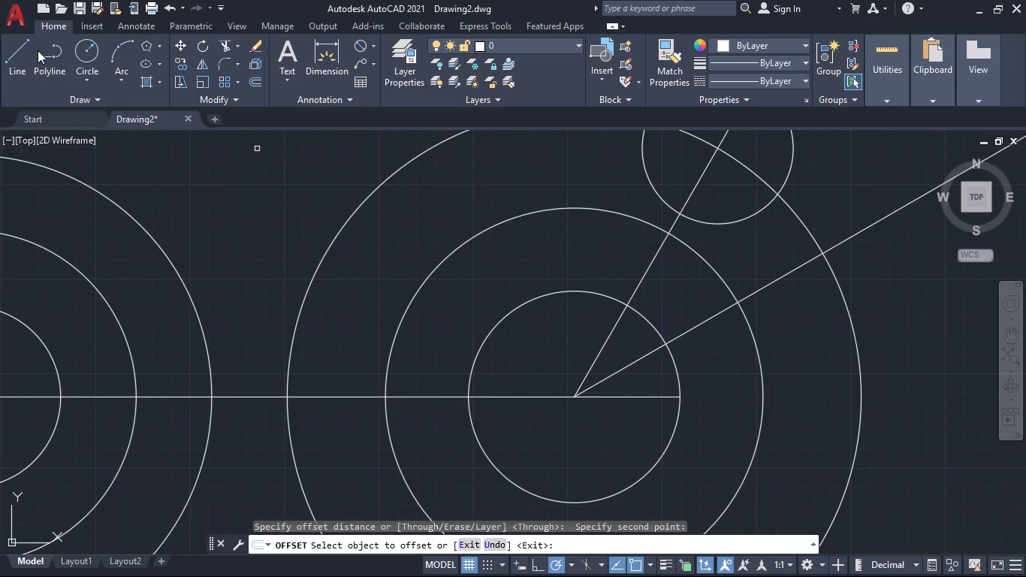
Draw a vertical line through the boss centre from the top quadrant to the bottom quadrant of the innermost circle.
click(17, 48)
click(570, 291)
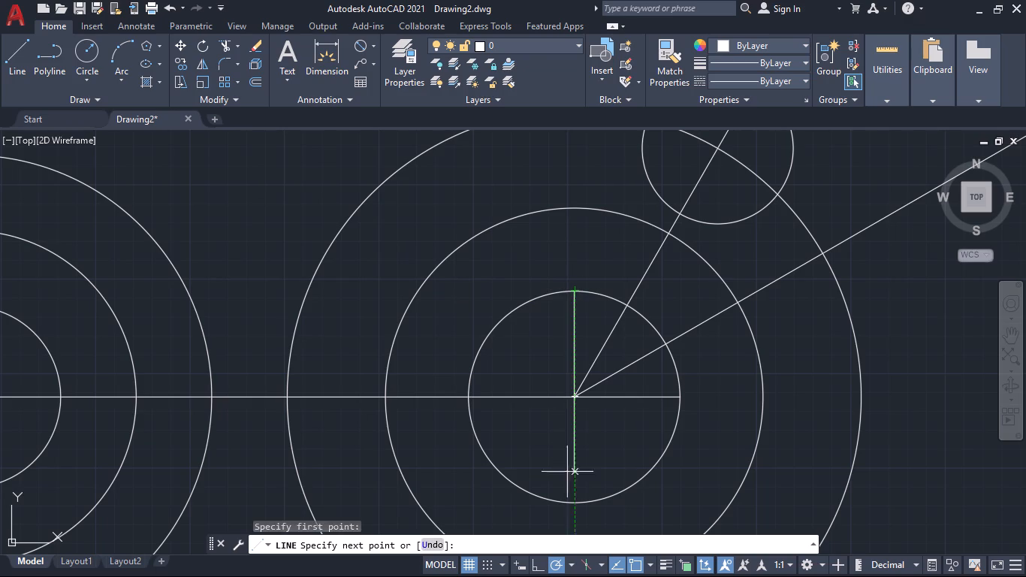
click(571, 499)
key(space)
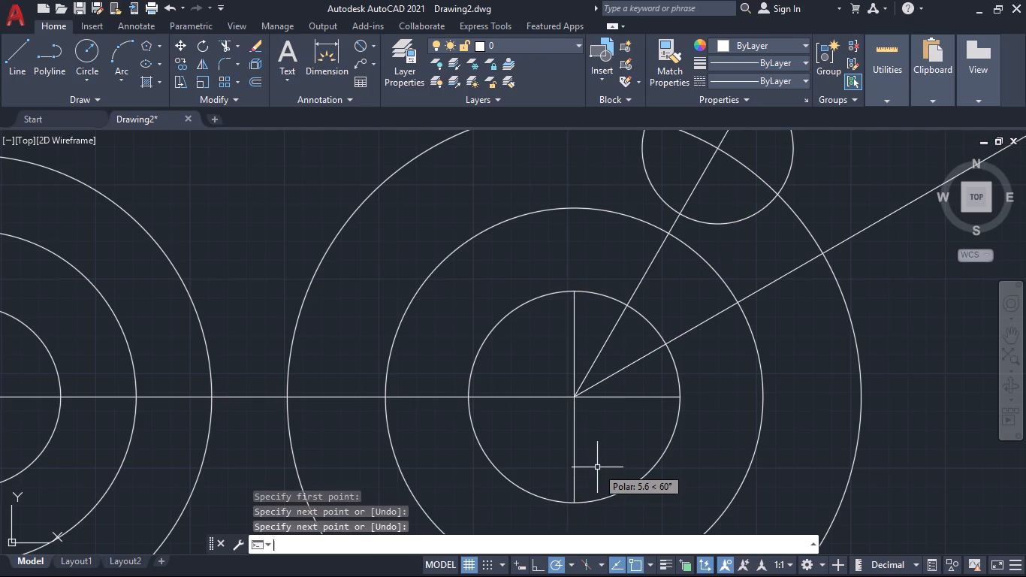
Offset the vertical diameter line of the boss's innermost circle by 1.5 mm to both sides.
click(252, 80)
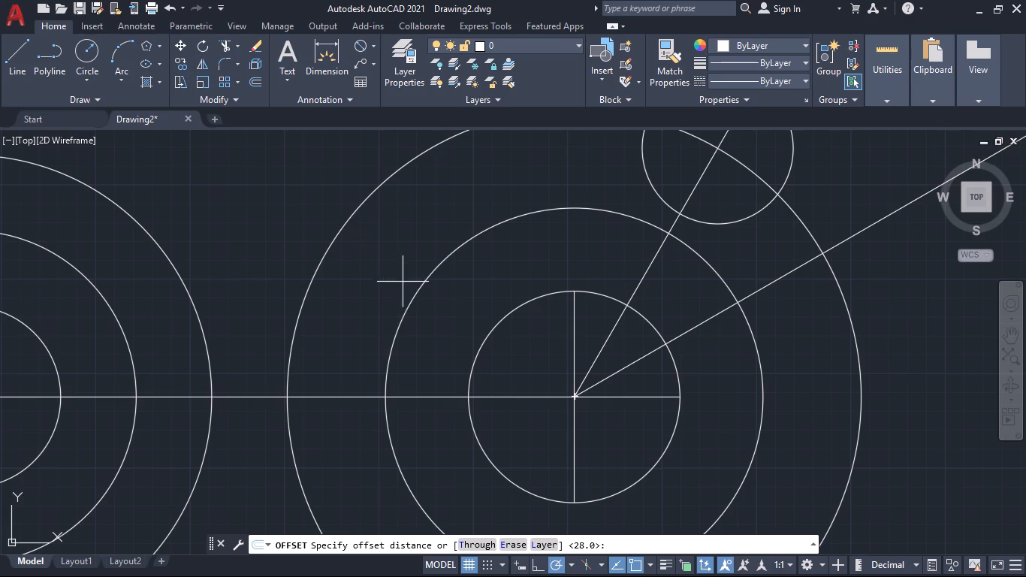
middle_drag(547, 347, 530, 273)
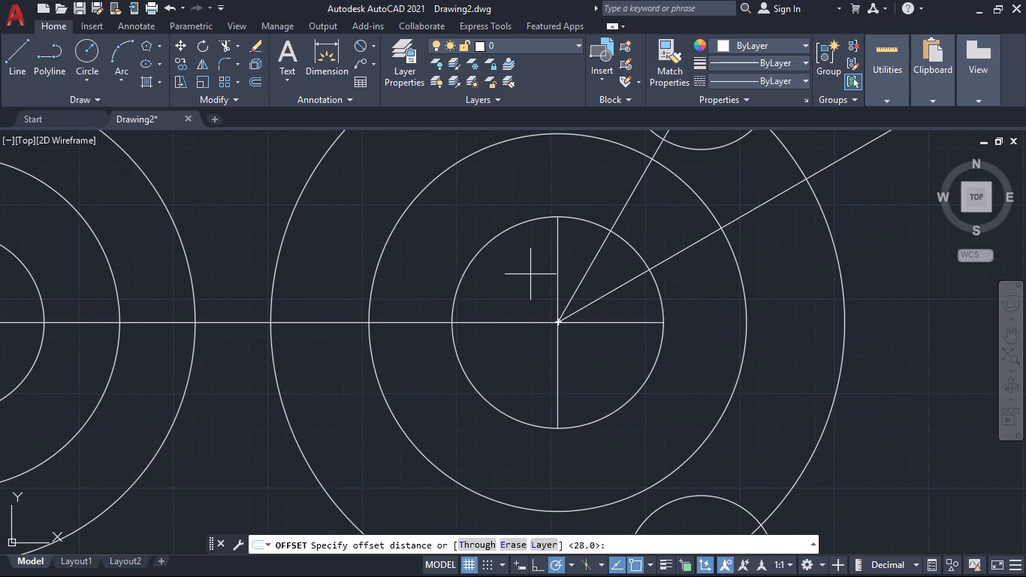
text(1.5)
key(Return)
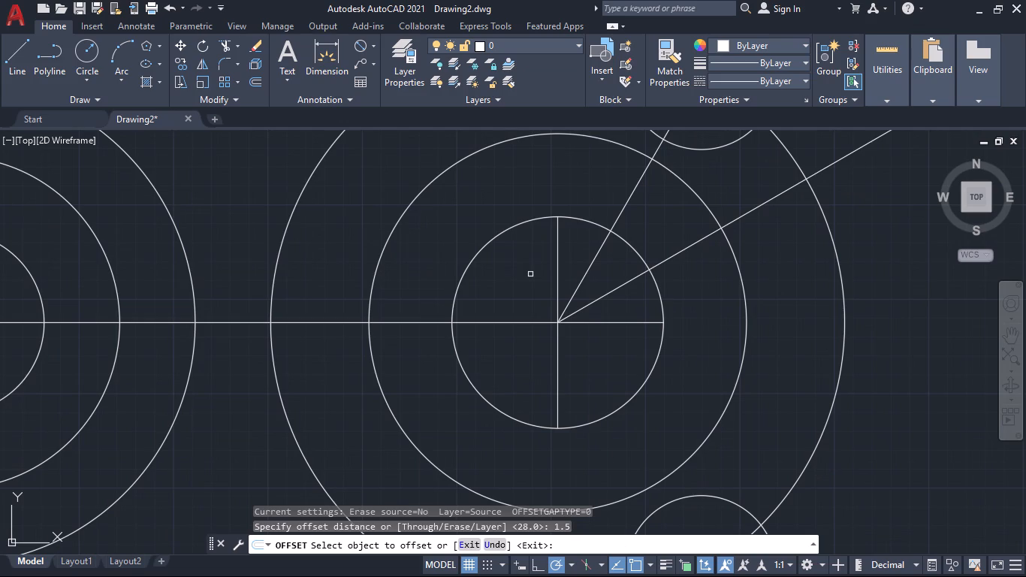
click(557, 365)
click(533, 366)
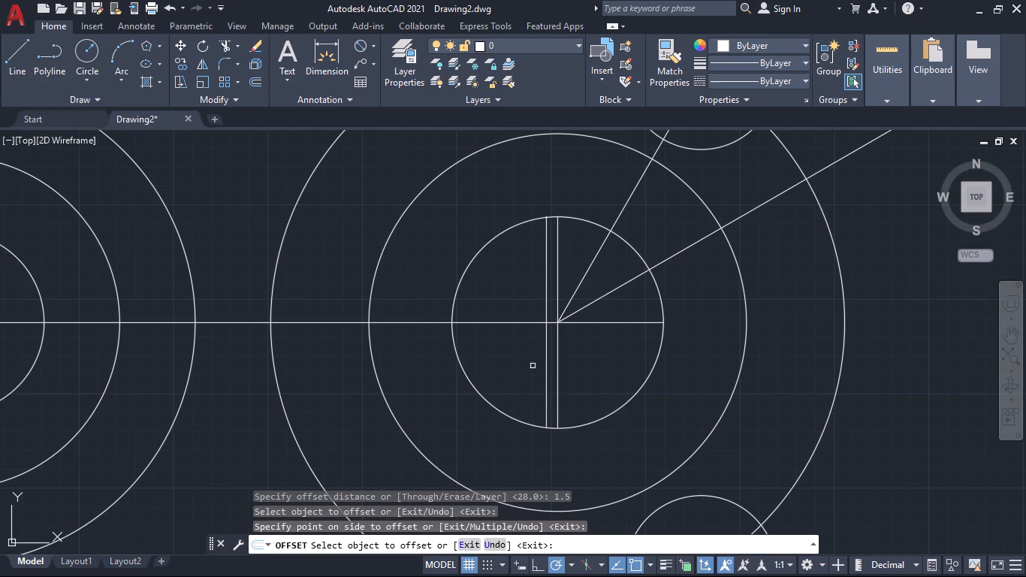
click(557, 365)
click(601, 373)
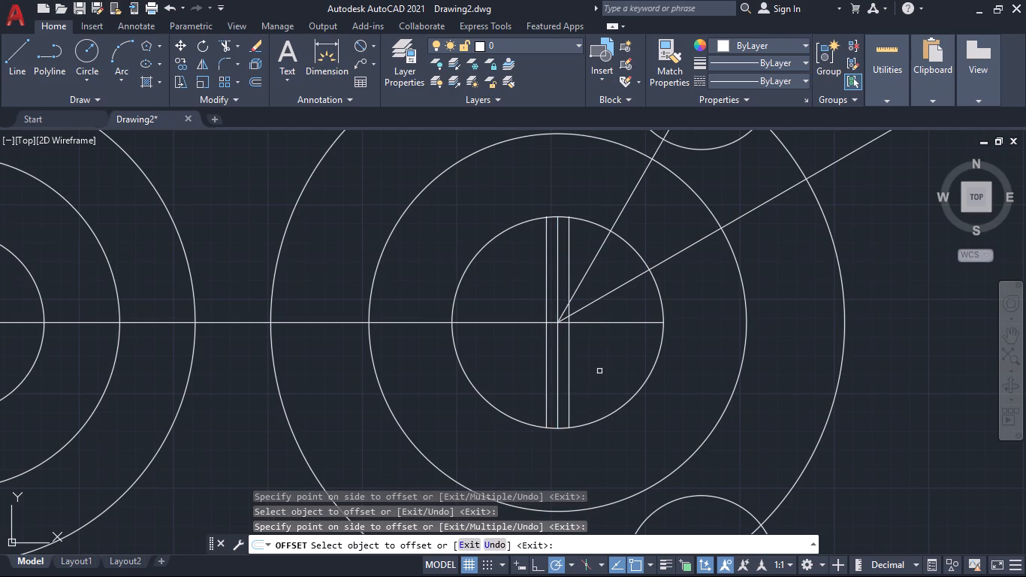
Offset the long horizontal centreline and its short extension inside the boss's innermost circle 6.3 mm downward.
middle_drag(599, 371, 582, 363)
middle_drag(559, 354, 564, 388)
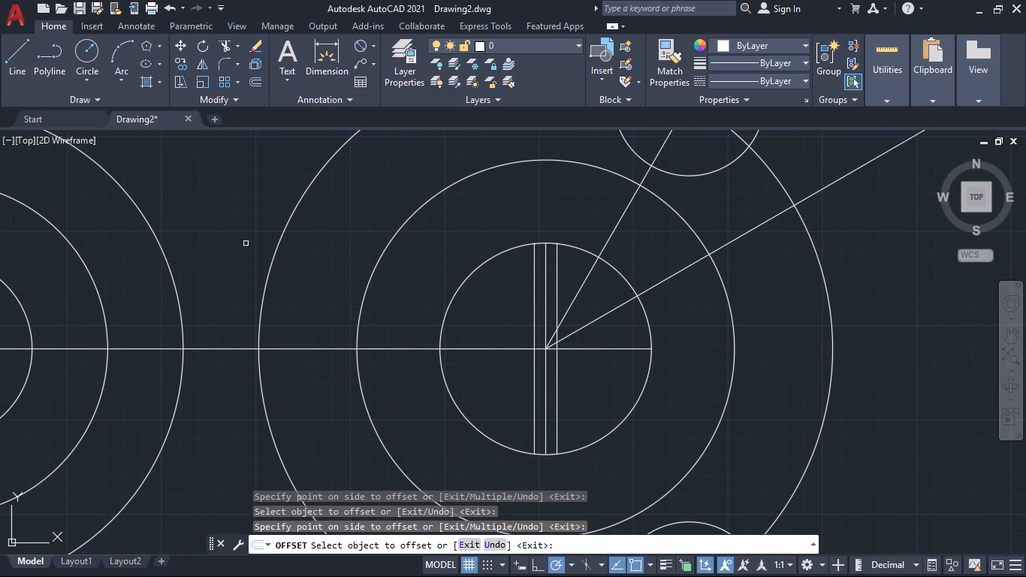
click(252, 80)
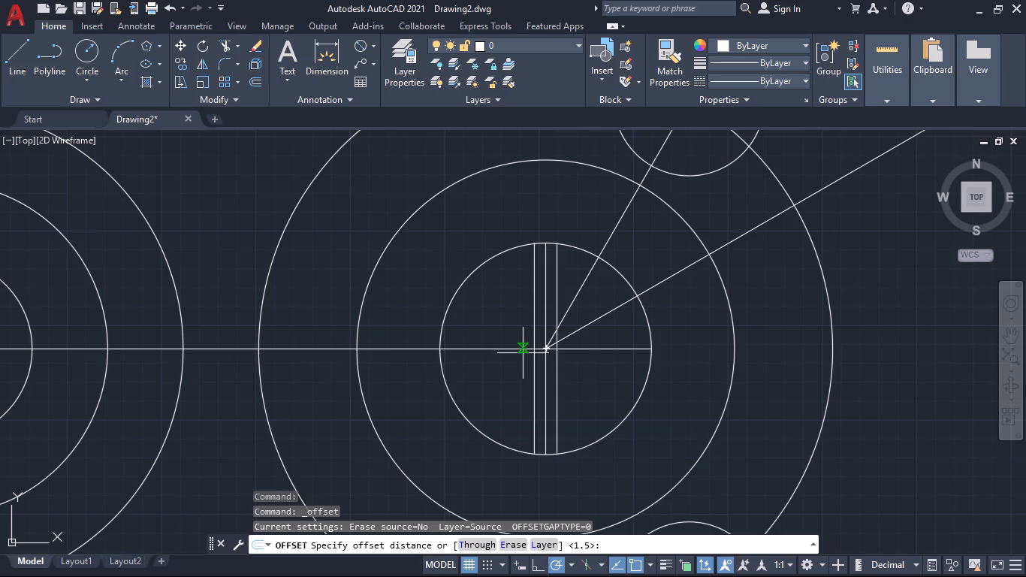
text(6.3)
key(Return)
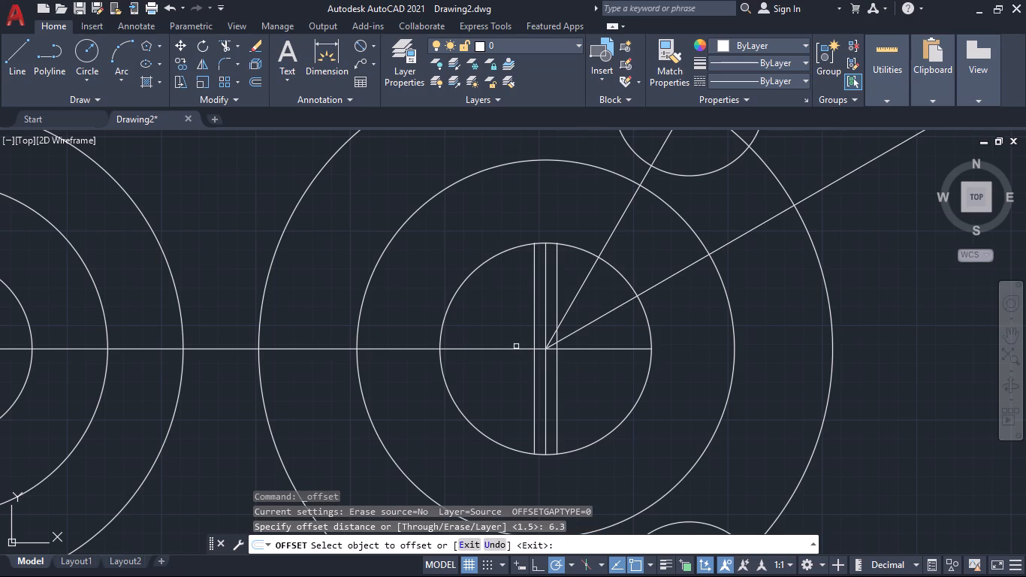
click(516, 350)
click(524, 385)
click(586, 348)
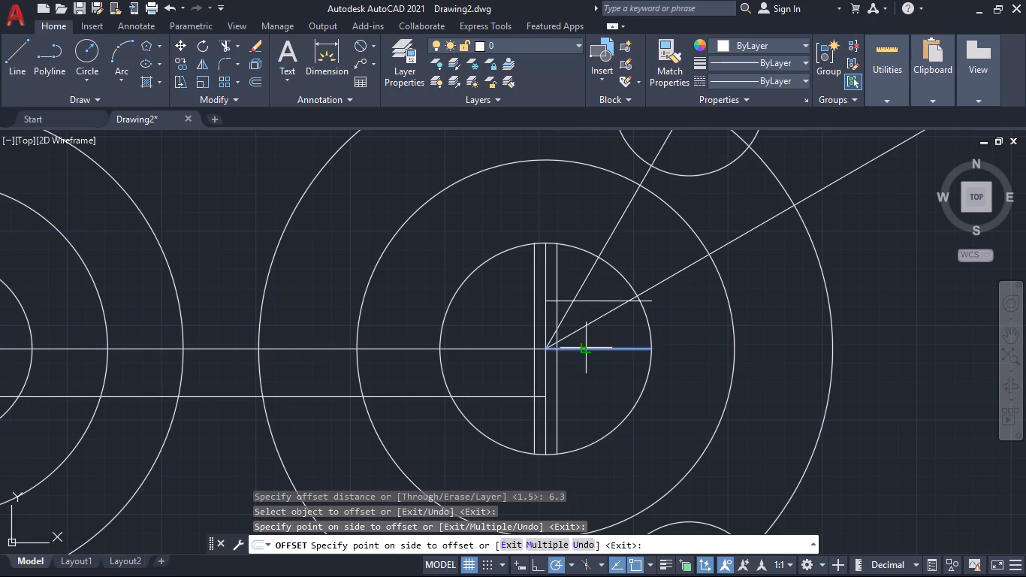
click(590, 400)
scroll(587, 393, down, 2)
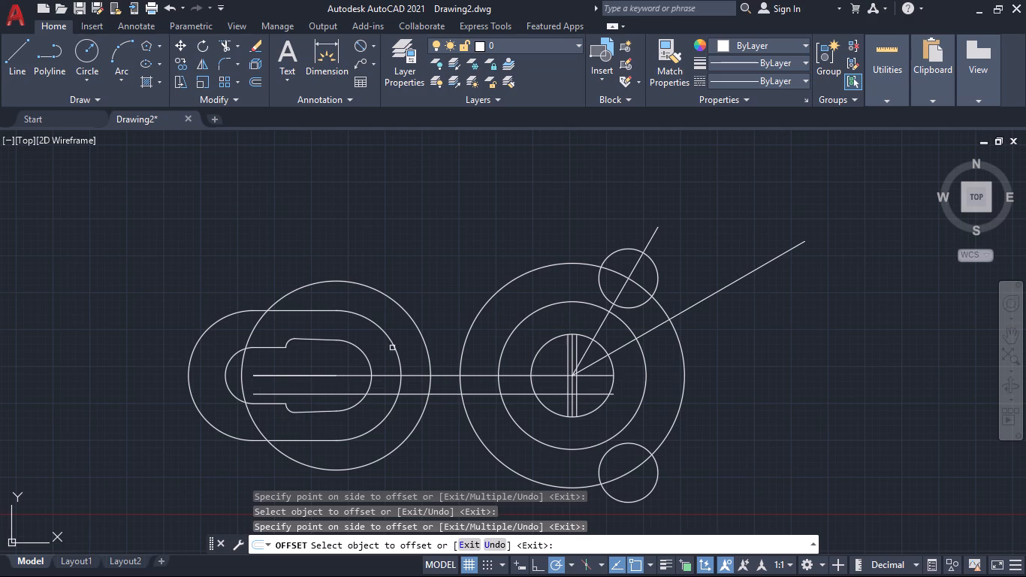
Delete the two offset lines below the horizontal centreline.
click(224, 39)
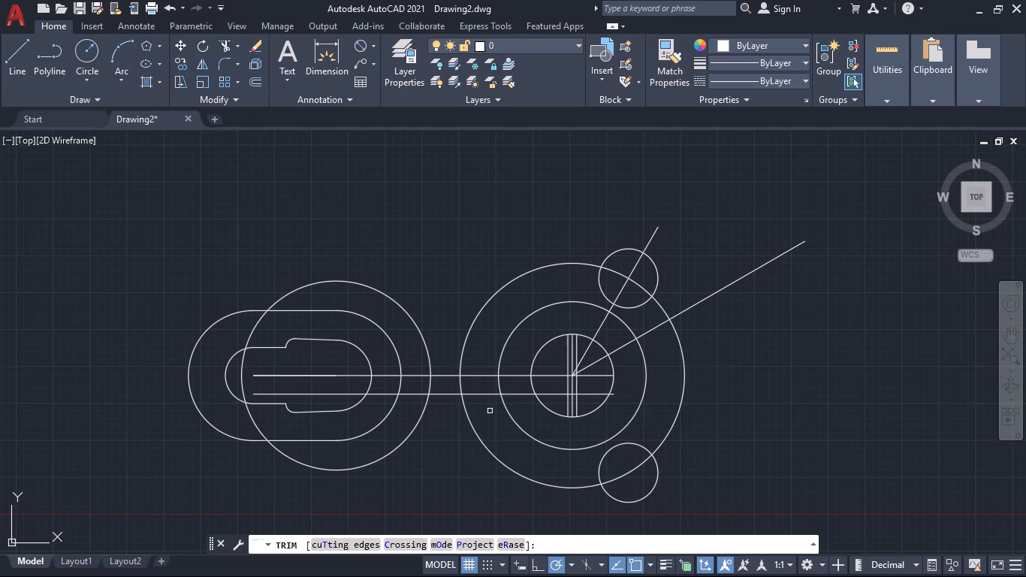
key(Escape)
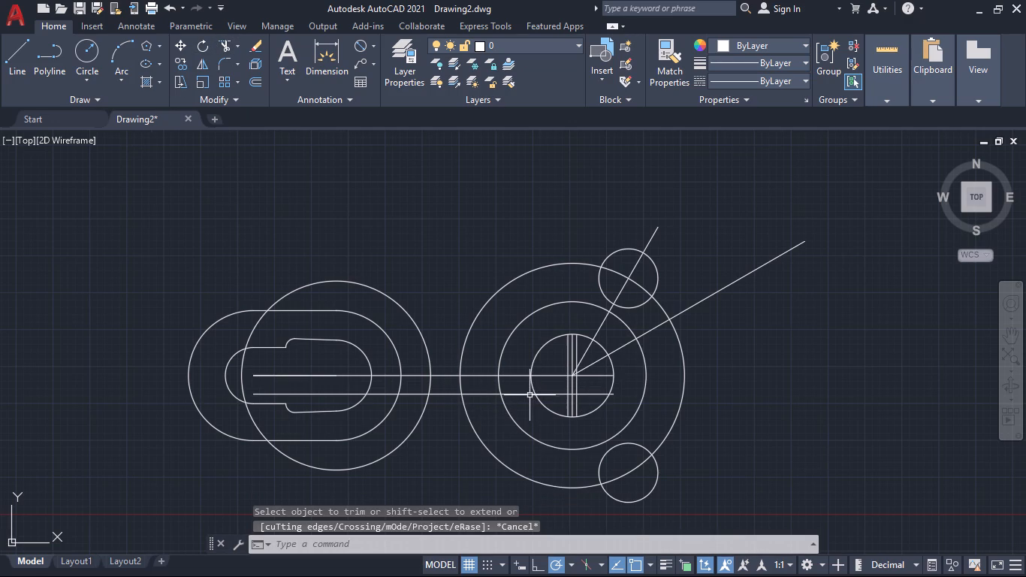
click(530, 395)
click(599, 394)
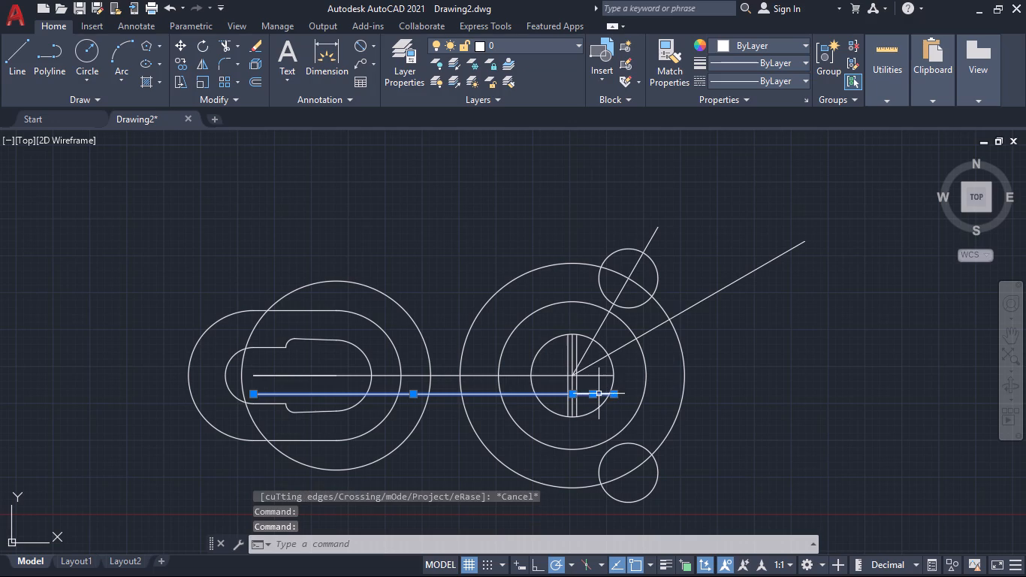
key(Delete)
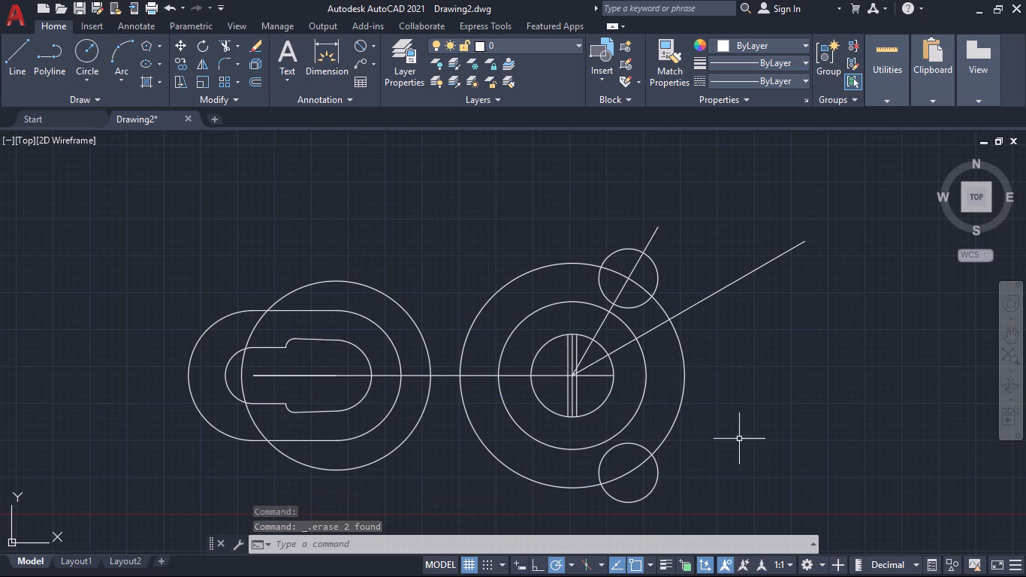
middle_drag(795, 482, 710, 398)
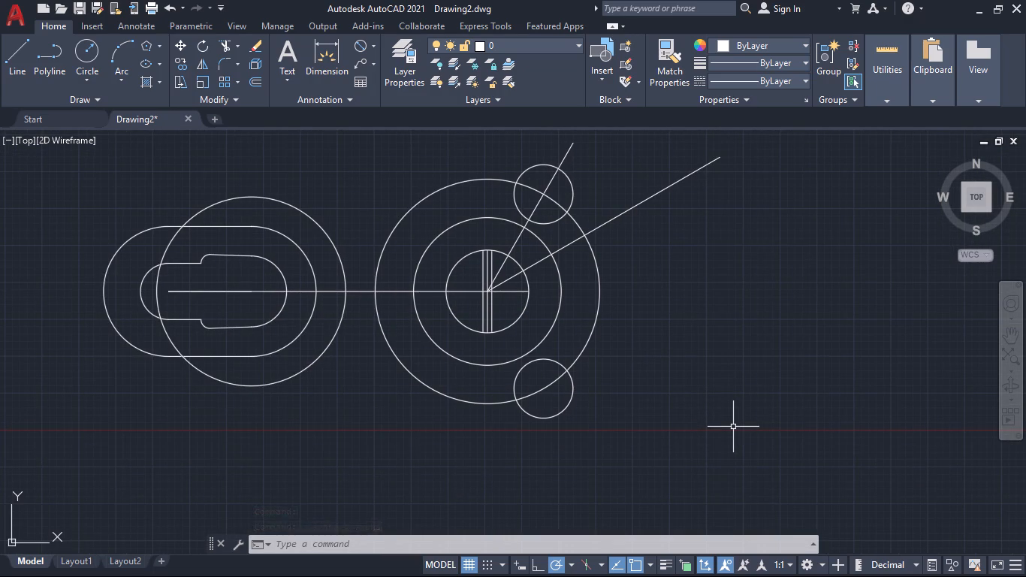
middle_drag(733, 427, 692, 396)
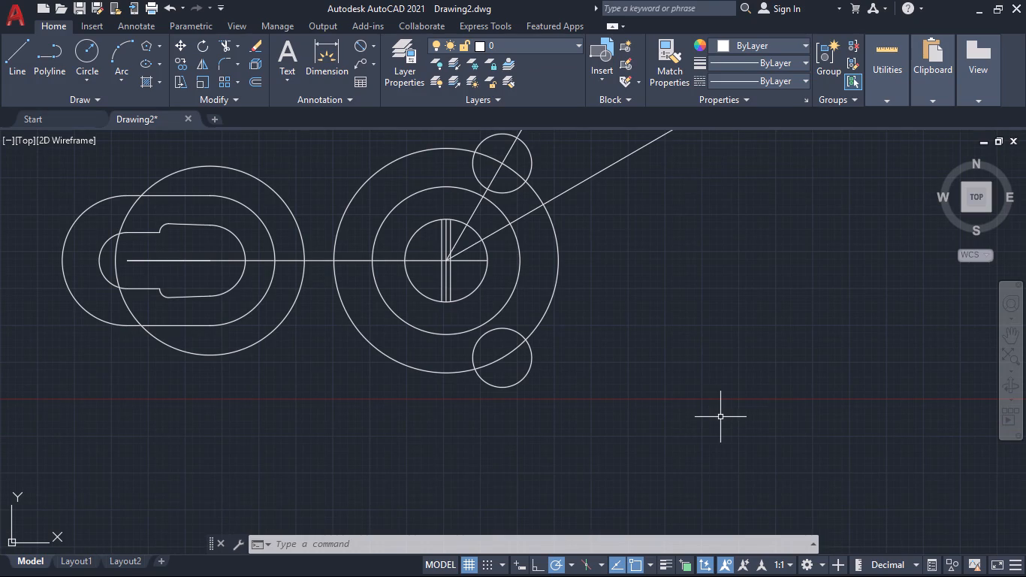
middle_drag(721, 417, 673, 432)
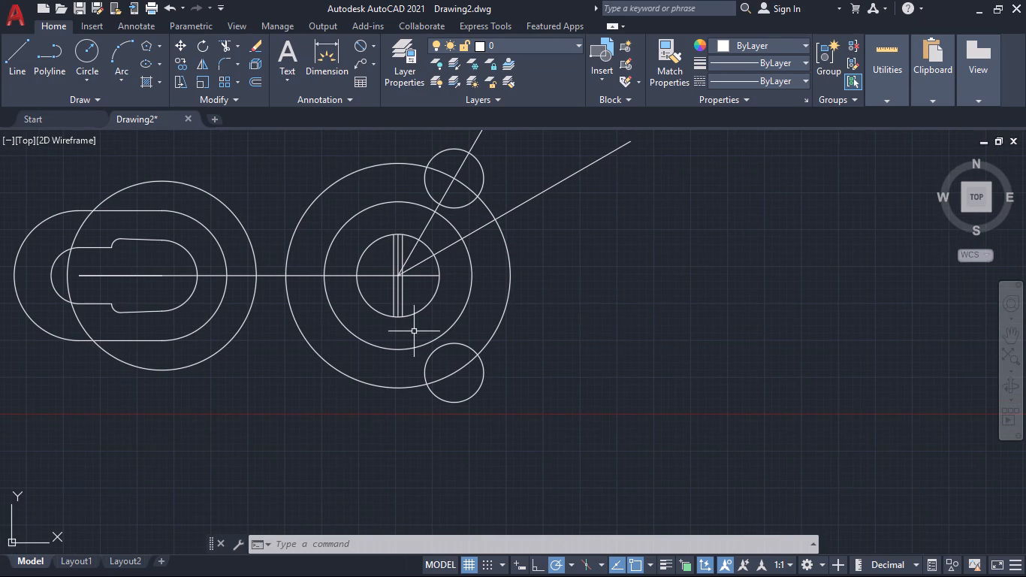
Check the diameter of the boss's innermost circle with a diameter dimension preview.
middle_drag(420, 340, 511, 375)
scroll(493, 356, up, 2)
middle_drag(499, 367, 499, 367)
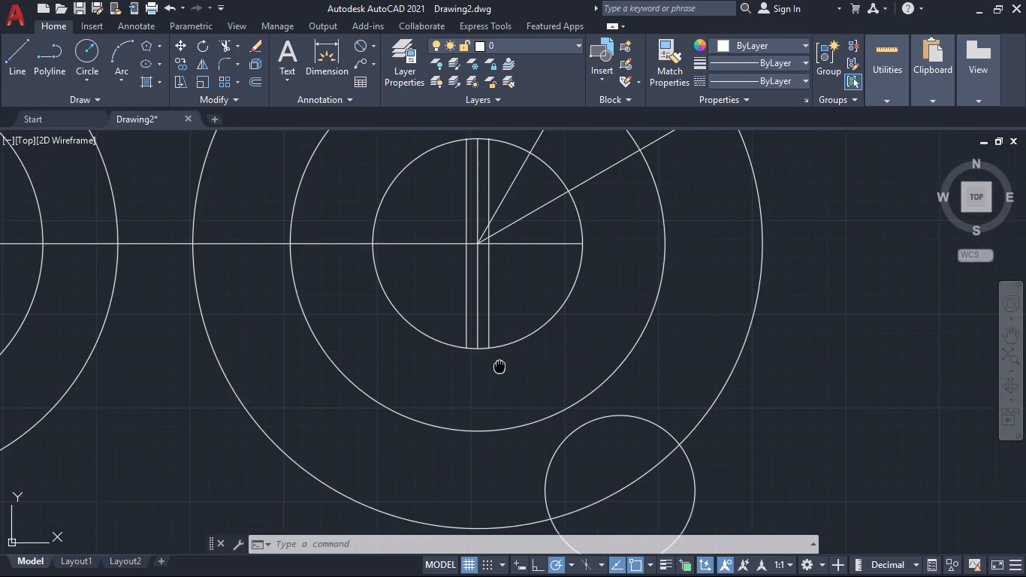
middle_drag(499, 367, 527, 394)
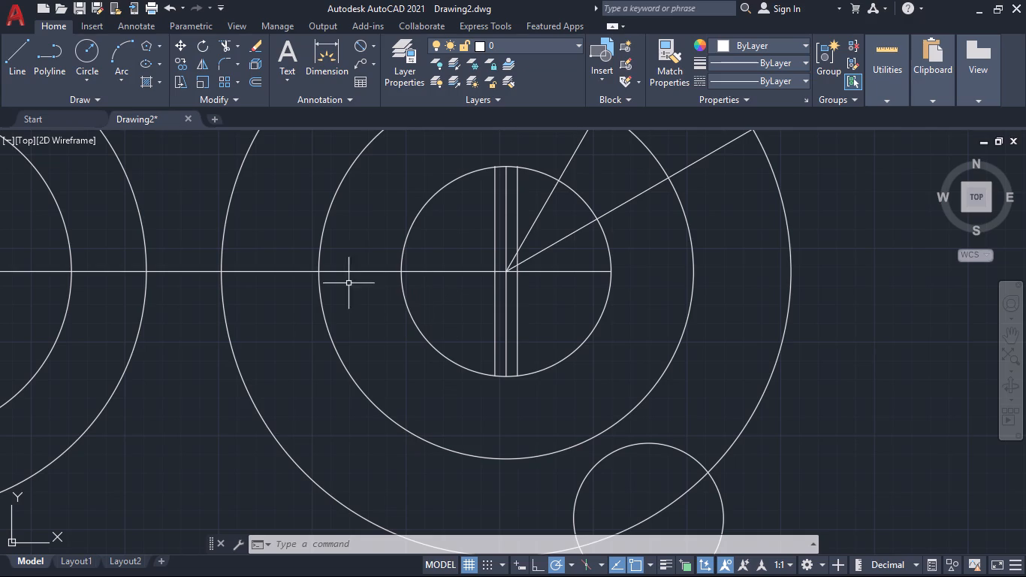
click(14, 50)
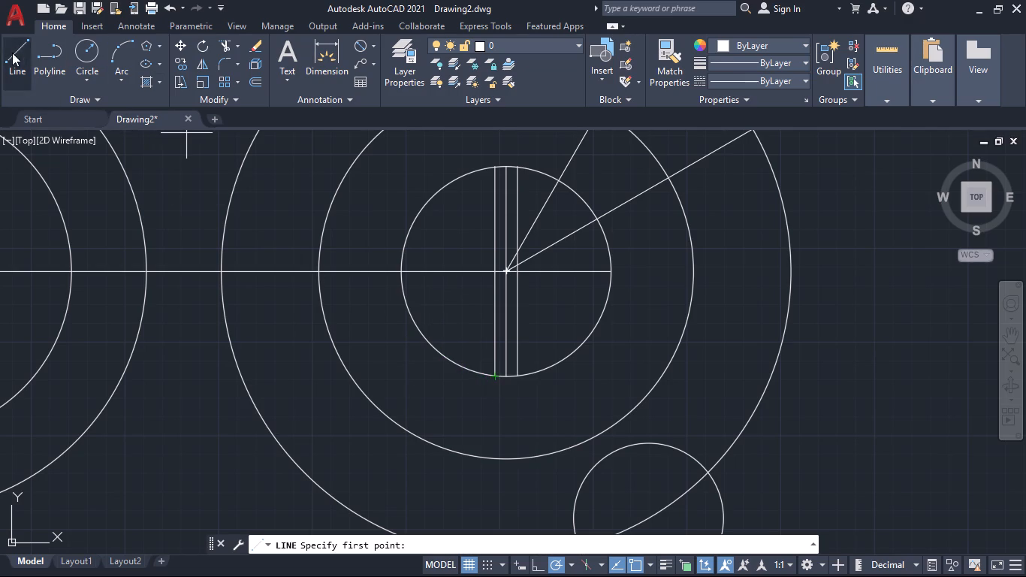
click(357, 44)
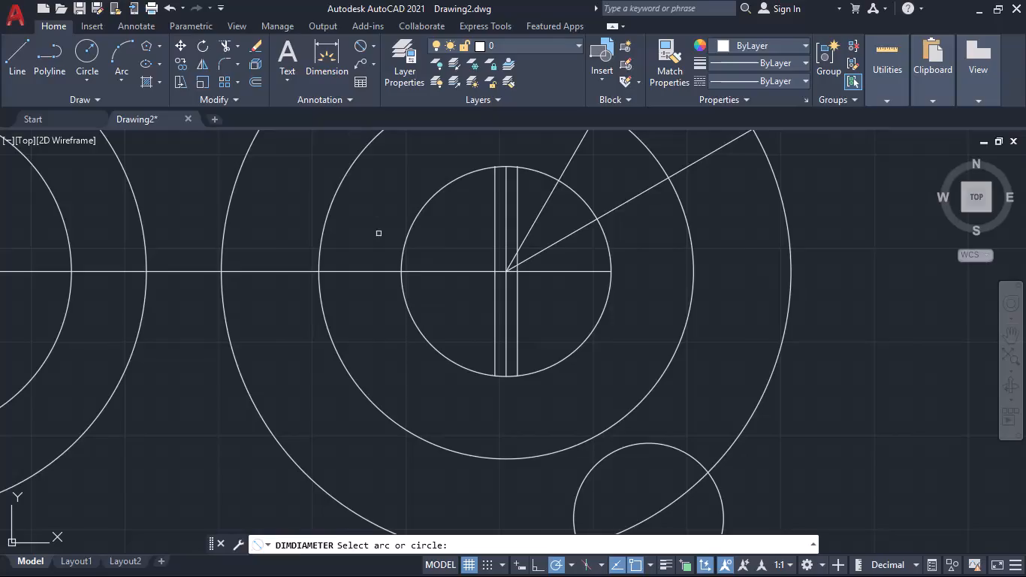
click(401, 259)
scroll(385, 233, up, 5)
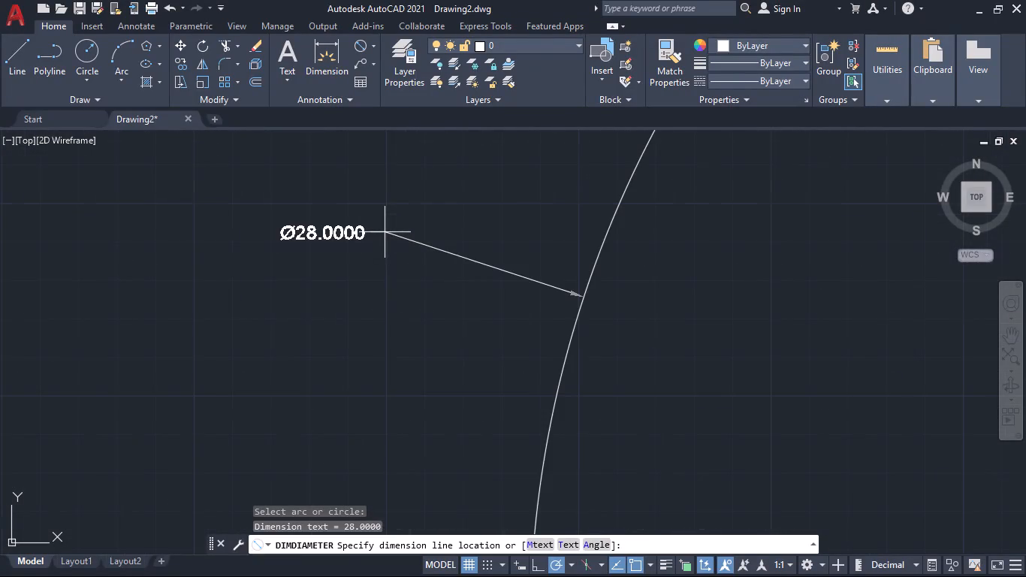
scroll(385, 232, down, 6)
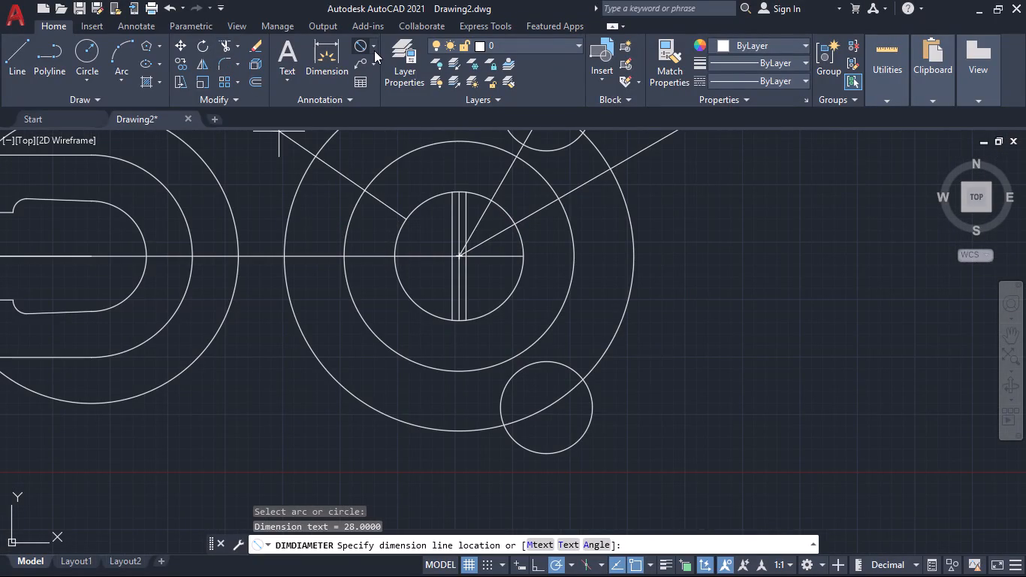
Check the radius of the boss's innermost circle with a radius dimension preview, without placing the dimension.
click(370, 43)
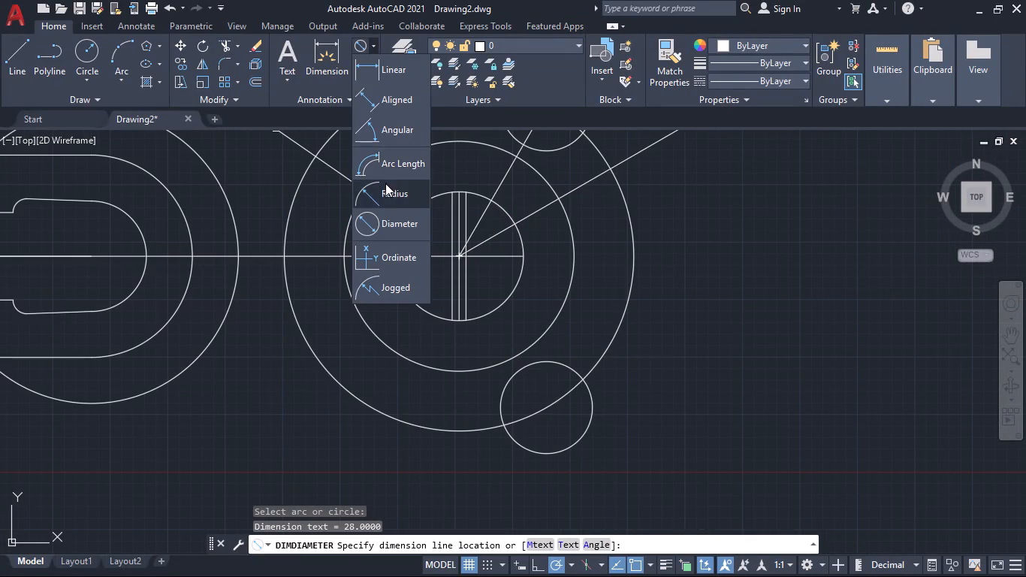
click(388, 192)
click(403, 223)
scroll(397, 222, up, 6)
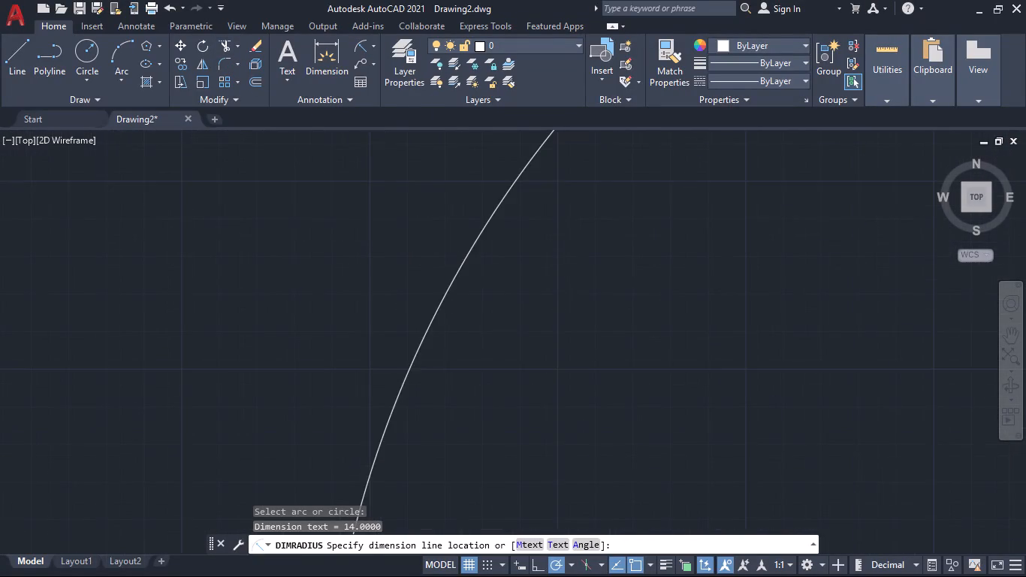
scroll(397, 222, down, 3)
middle_drag(382, 258, 393, 174)
scroll(392, 191, down, 1)
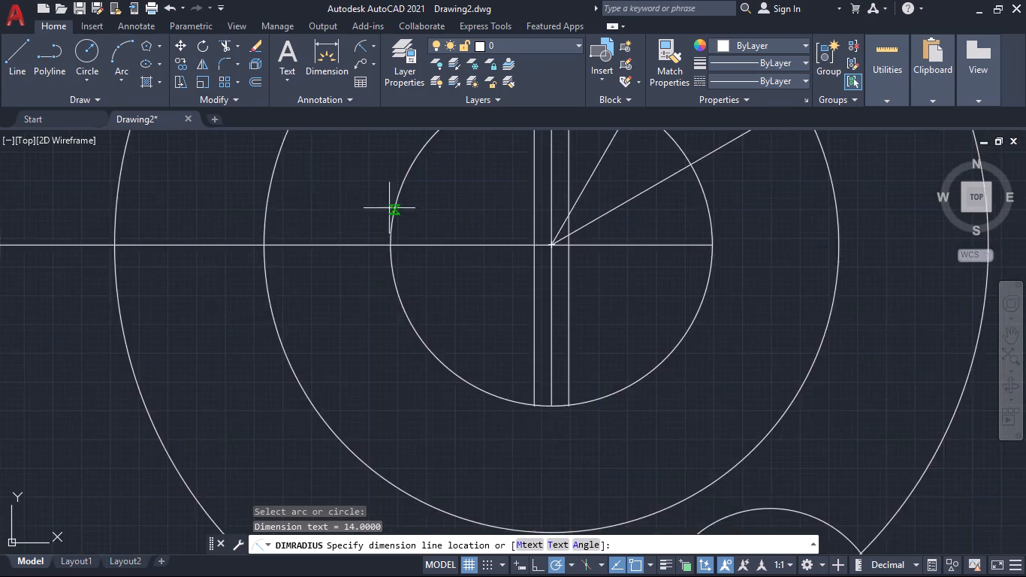
scroll(388, 210, down, 1)
click(27, 50)
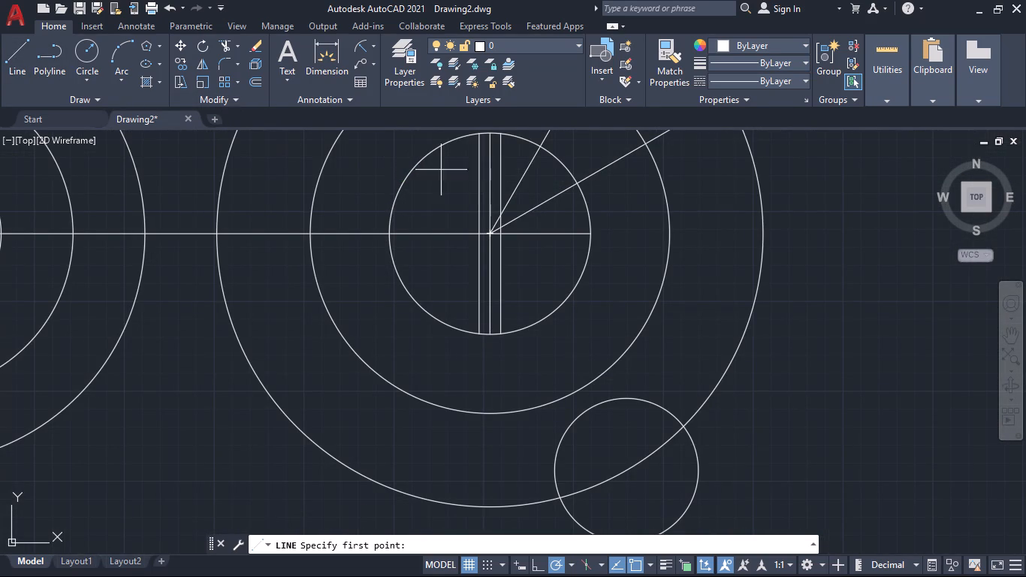
Offset the long horizontal centreline and its short extension inside the boss's innermost circle 20 mm downward.
click(246, 80)
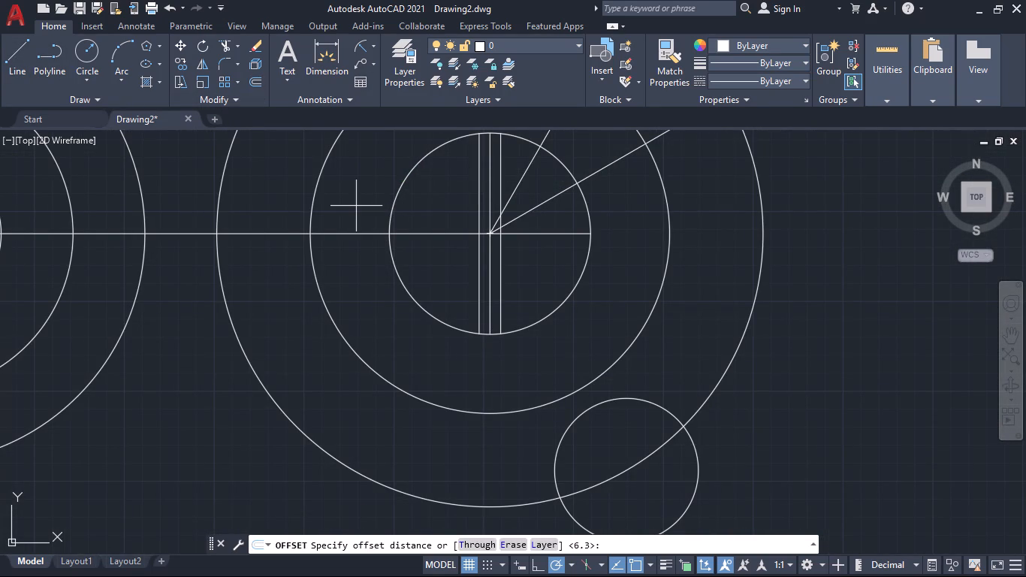
text(20)
key(Return)
click(445, 233)
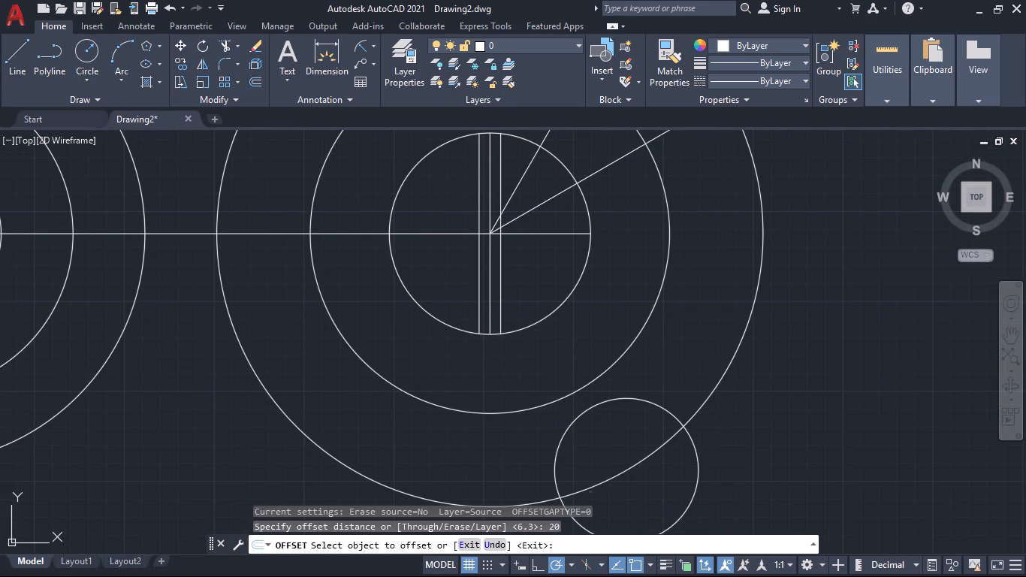
click(421, 316)
scroll(406, 339, down, 1)
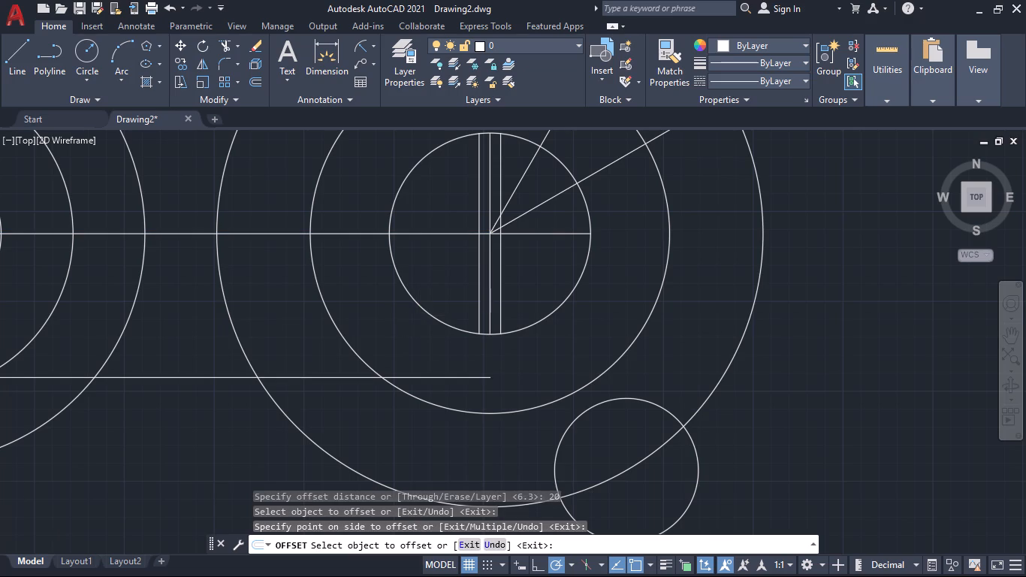
scroll(406, 339, down, 1)
middle_drag(406, 341, 436, 367)
scroll(436, 367, up, 1)
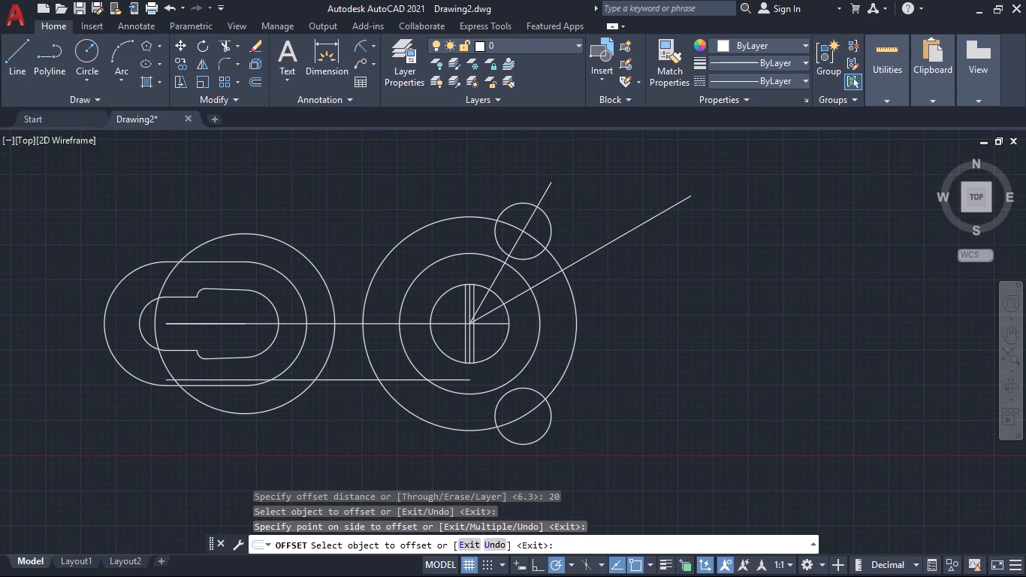
scroll(436, 367, up, 1)
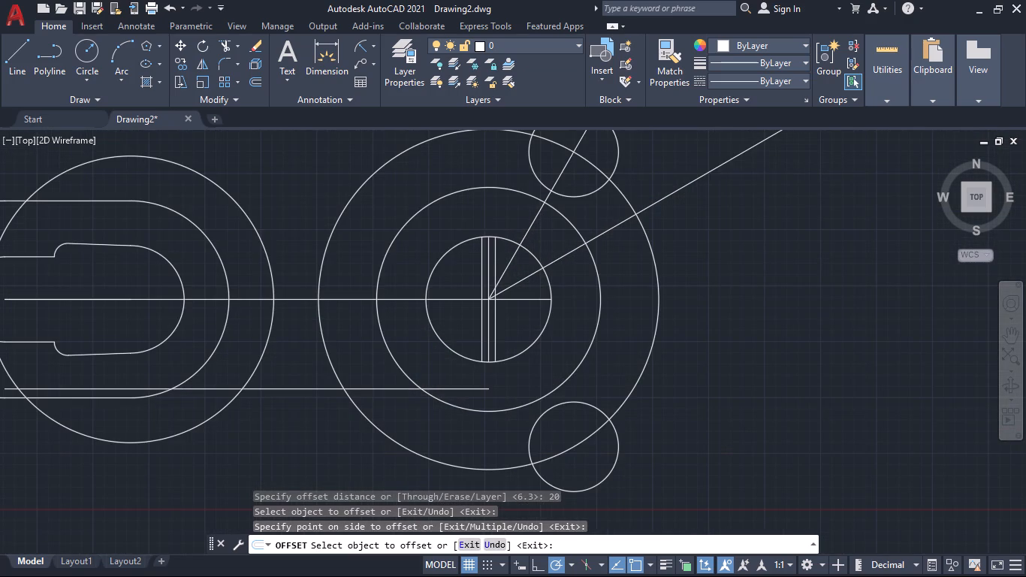
middle_drag(468, 360, 435, 340)
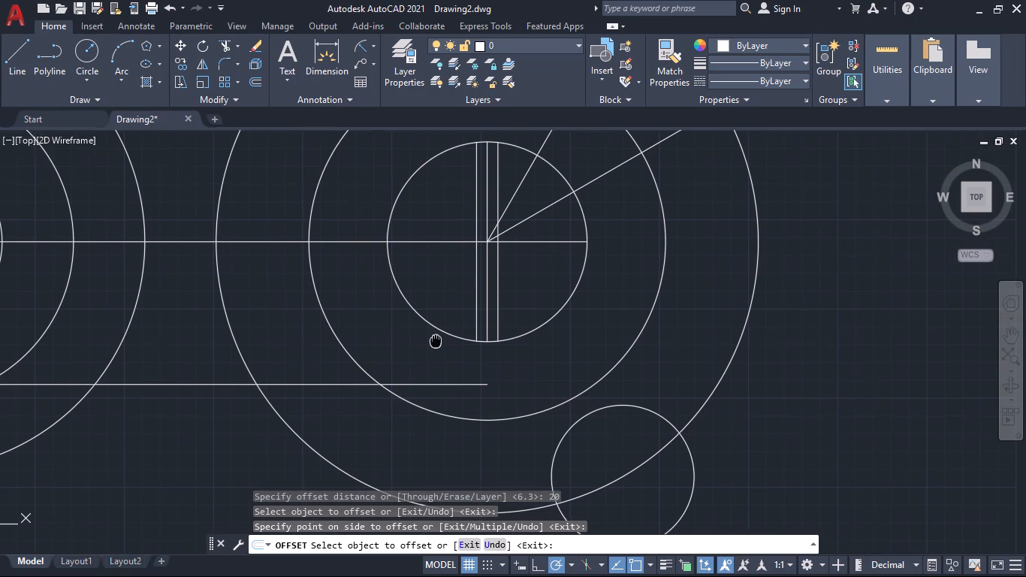
middle_drag(435, 340, 434, 340)
middle_drag(433, 345, 412, 331)
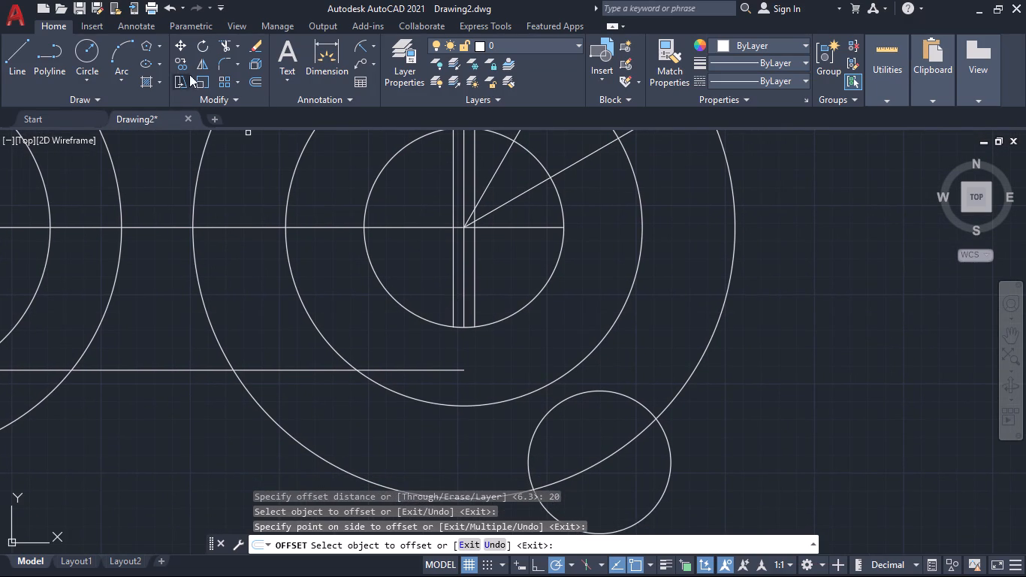
click(515, 228)
click(515, 337)
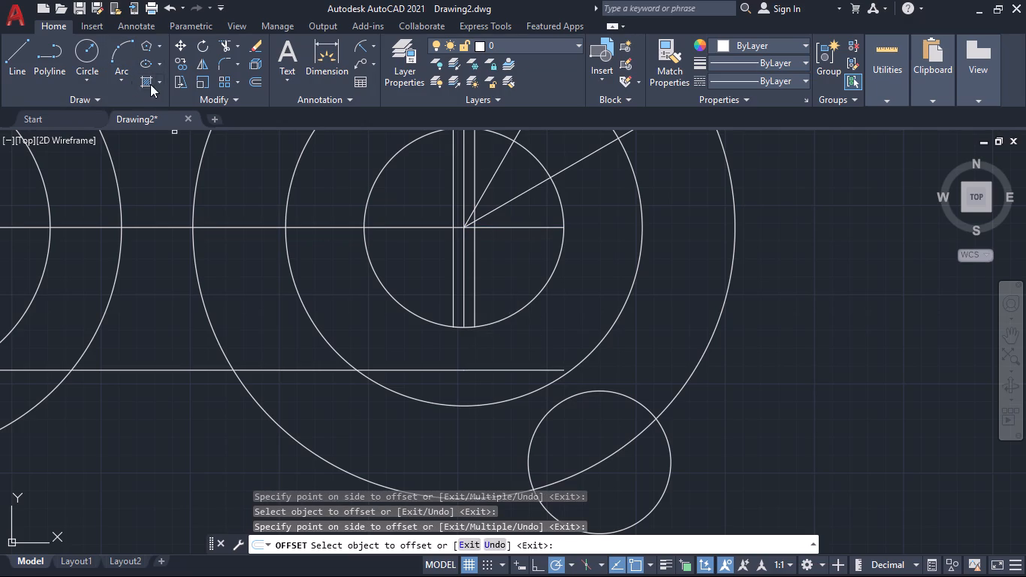
Extend the boss's three vertical lines down to the offset horizontal line.
click(222, 44)
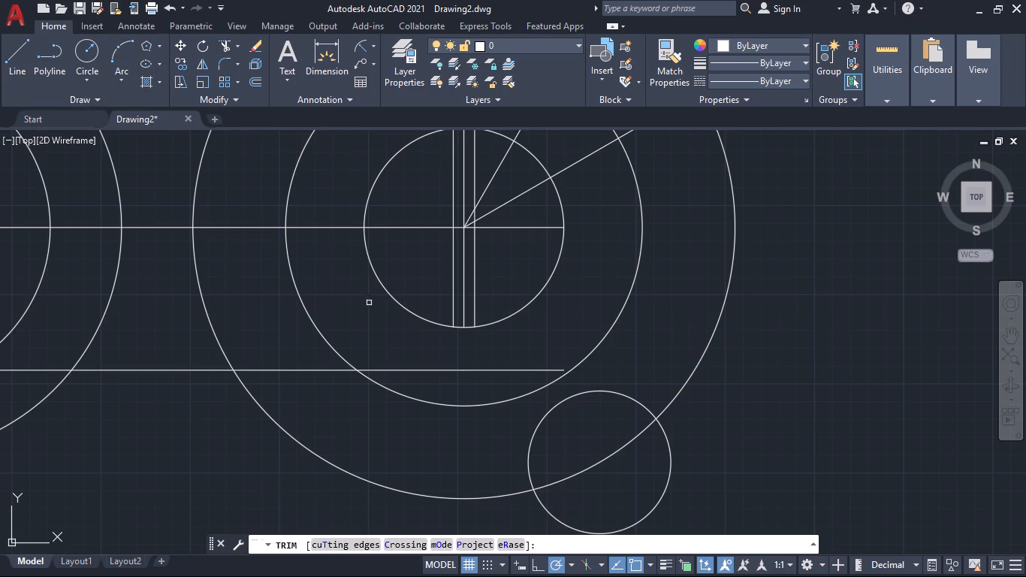
shift+click(438, 265)
shift+click(487, 301)
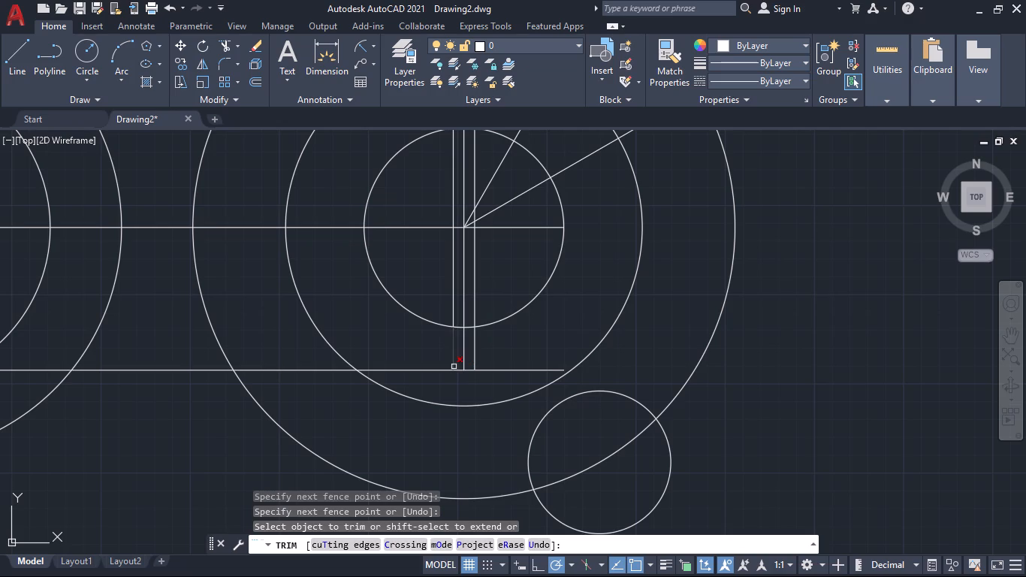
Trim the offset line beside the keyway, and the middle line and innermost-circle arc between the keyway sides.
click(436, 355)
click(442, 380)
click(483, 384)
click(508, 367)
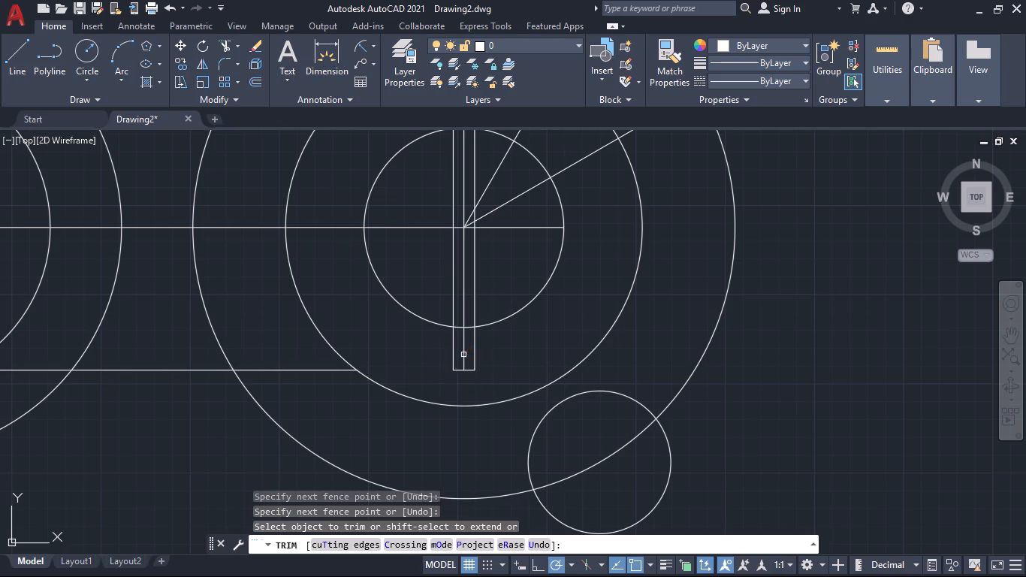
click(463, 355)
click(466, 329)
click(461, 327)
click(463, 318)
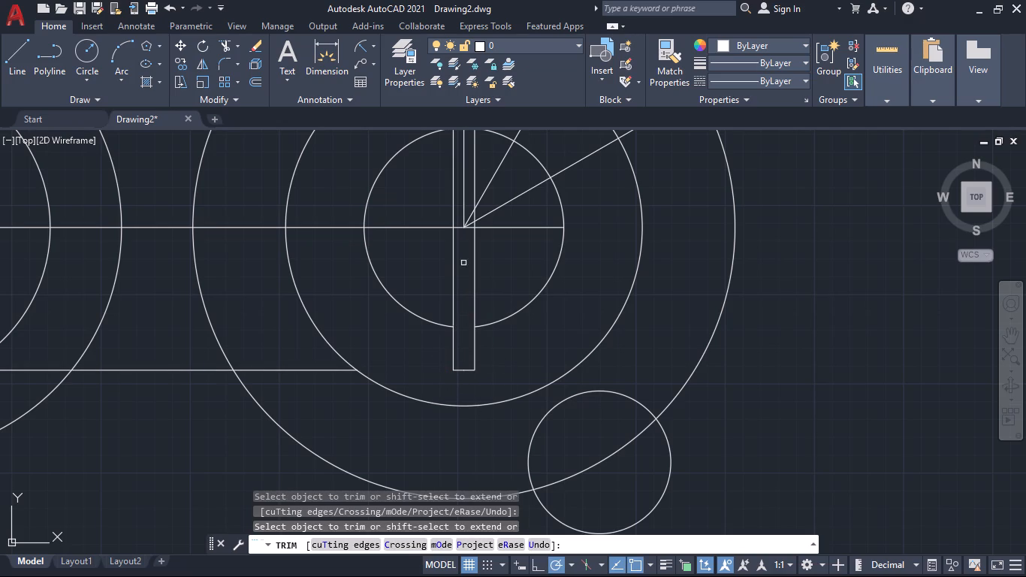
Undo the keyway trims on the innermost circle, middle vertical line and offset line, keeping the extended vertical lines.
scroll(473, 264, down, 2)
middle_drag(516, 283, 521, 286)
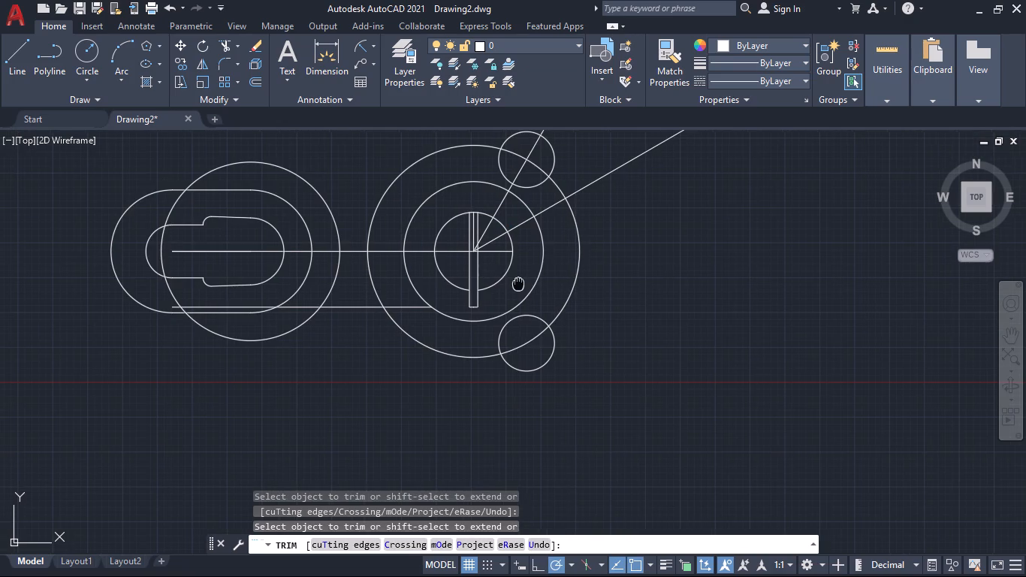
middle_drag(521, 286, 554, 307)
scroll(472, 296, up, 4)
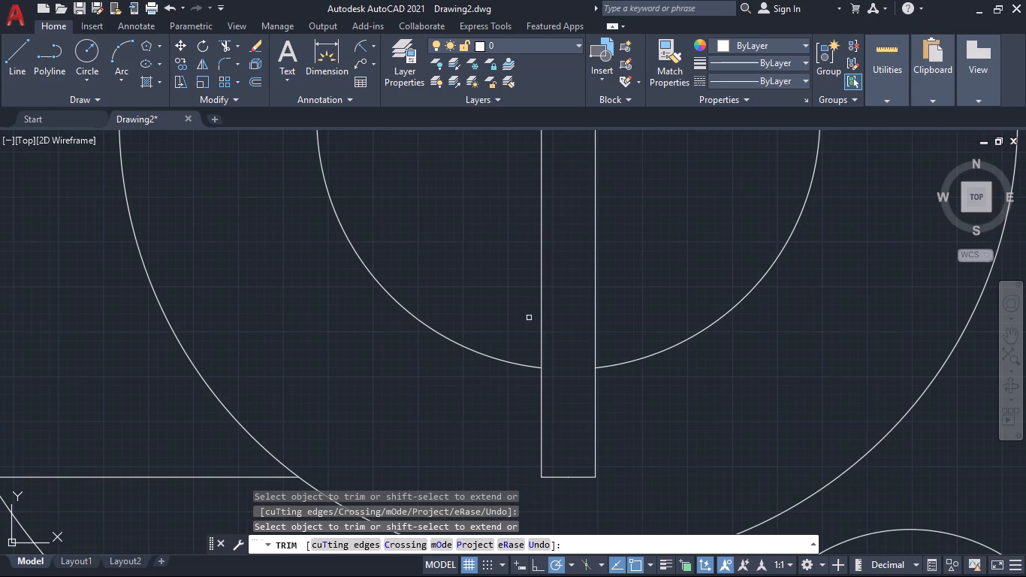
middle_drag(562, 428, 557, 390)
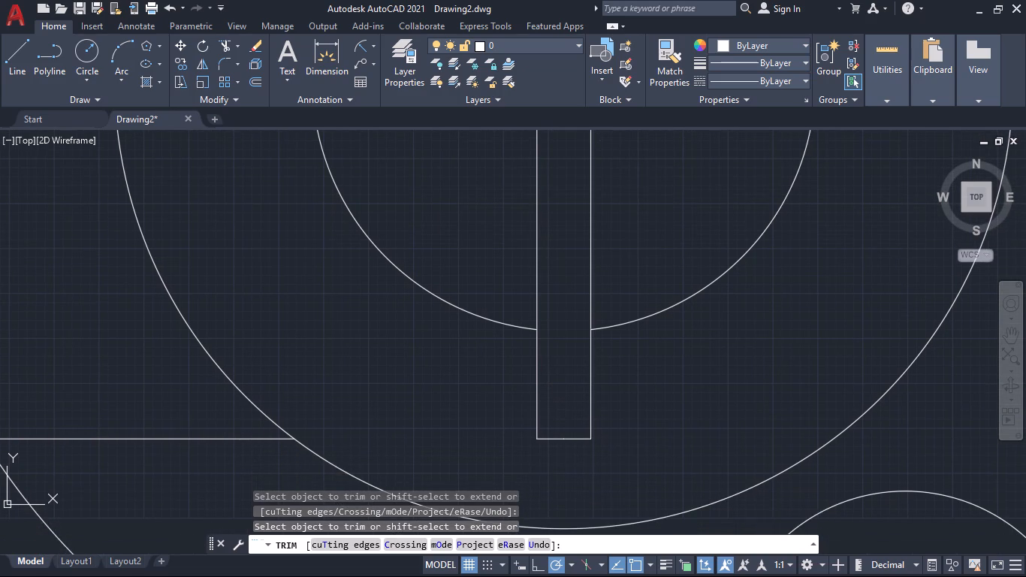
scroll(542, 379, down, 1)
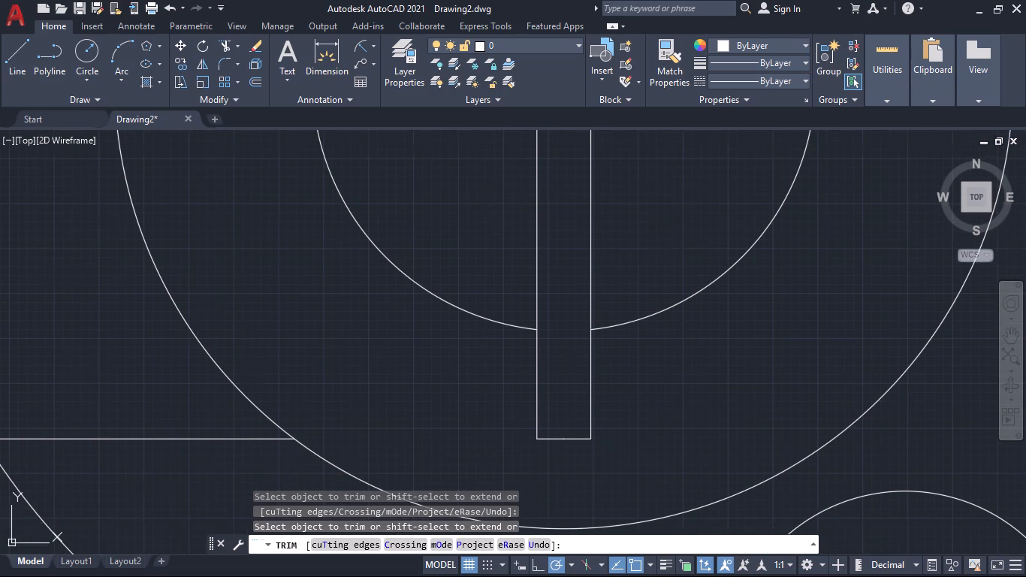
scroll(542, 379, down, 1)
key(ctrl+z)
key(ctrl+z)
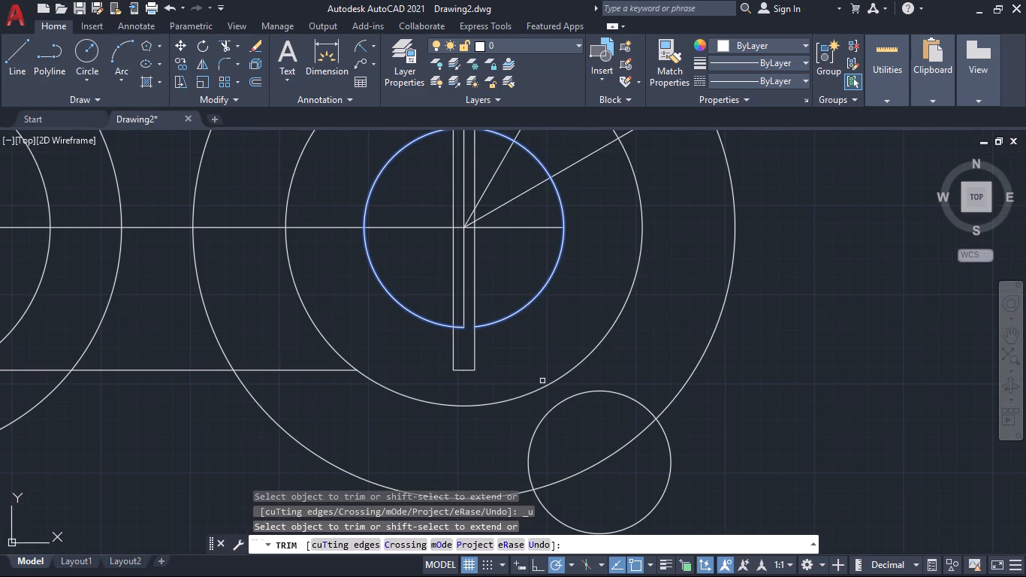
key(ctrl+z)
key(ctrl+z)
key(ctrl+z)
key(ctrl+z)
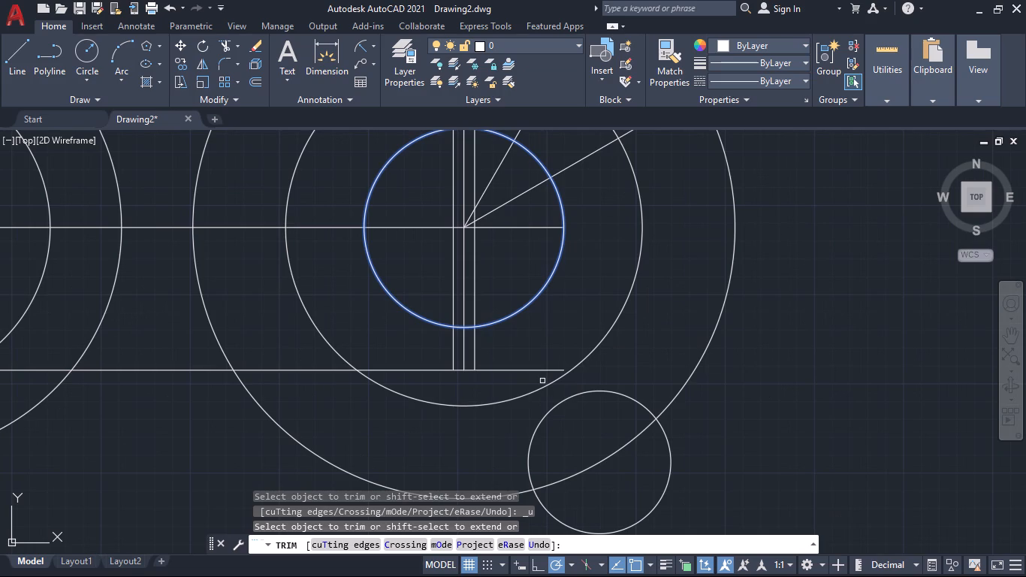
Trim the offset horizontal line on both sides of the keyway, leftward as far as the slot end's large circle.
click(417, 350)
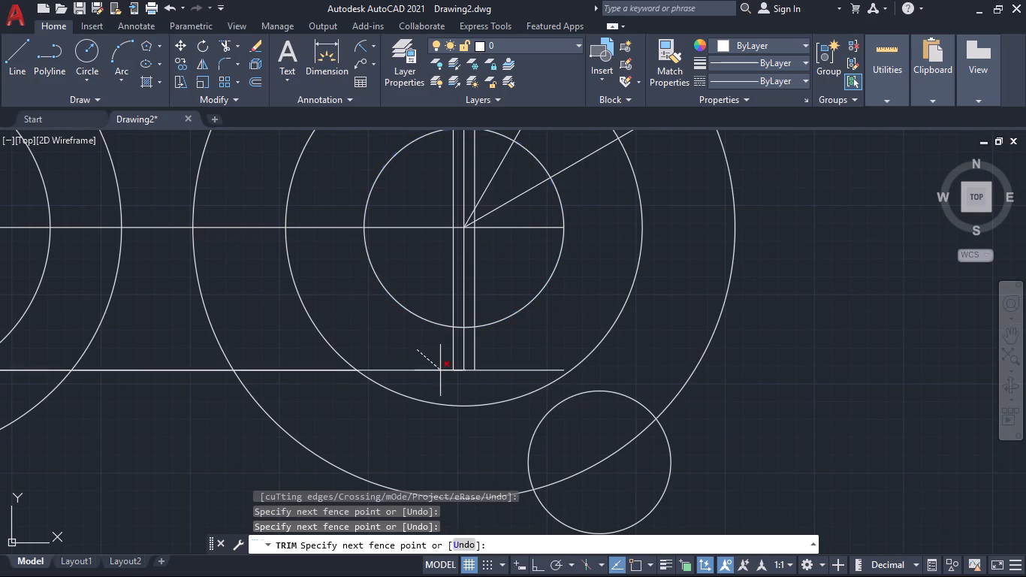
click(448, 379)
click(525, 370)
click(300, 373)
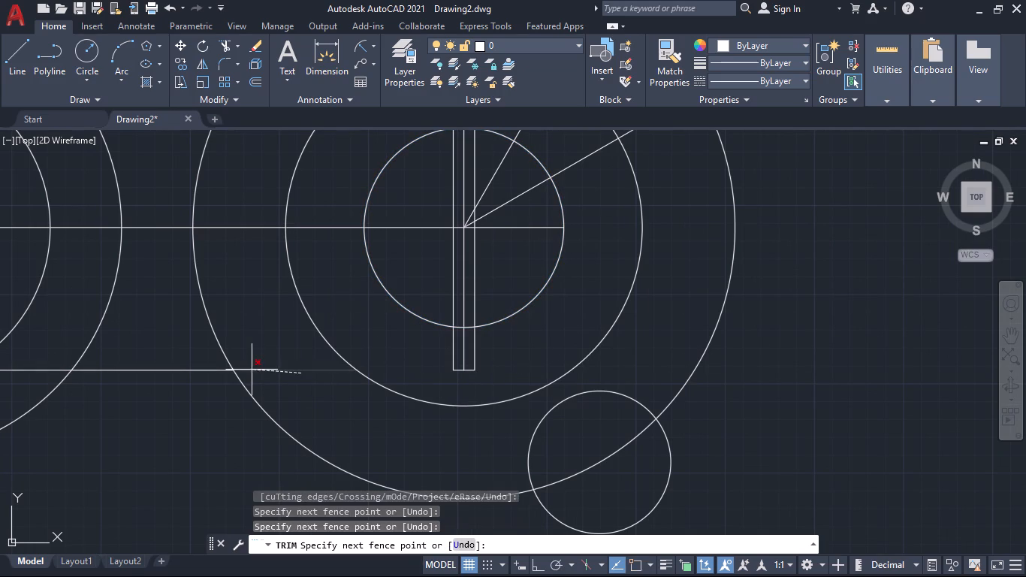
click(258, 358)
click(195, 374)
click(192, 361)
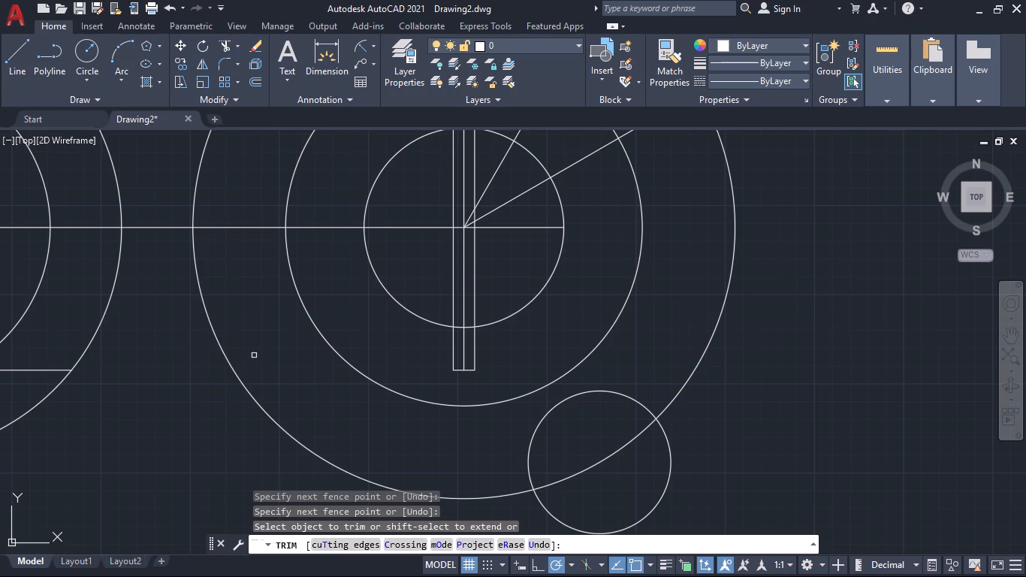
Trim away the rest of the offset horizontal line crossing the lower part of the slot end.
scroll(255, 355, down, 1)
middle_drag(258, 352, 631, 418)
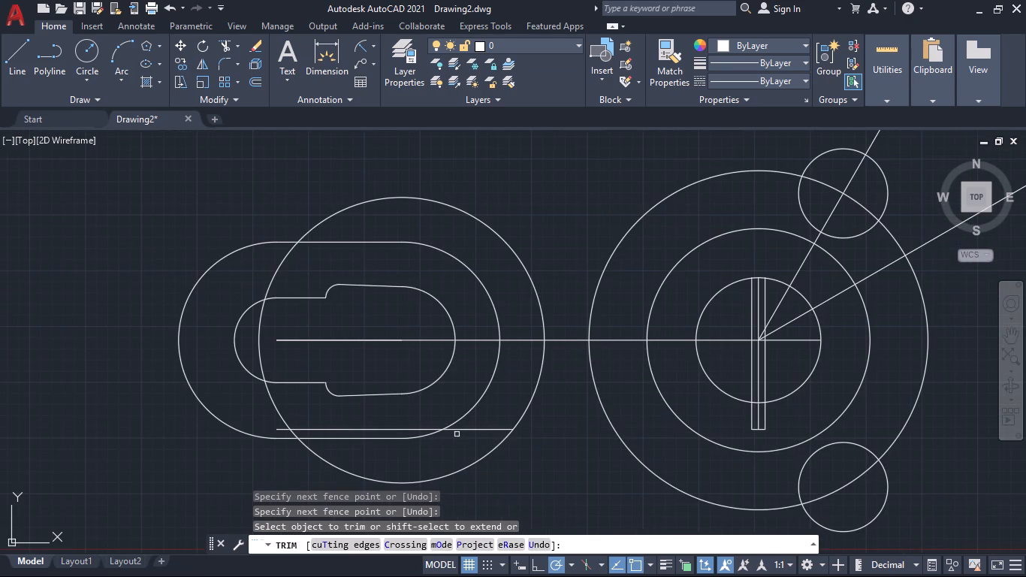
click(460, 434)
click(487, 421)
click(412, 427)
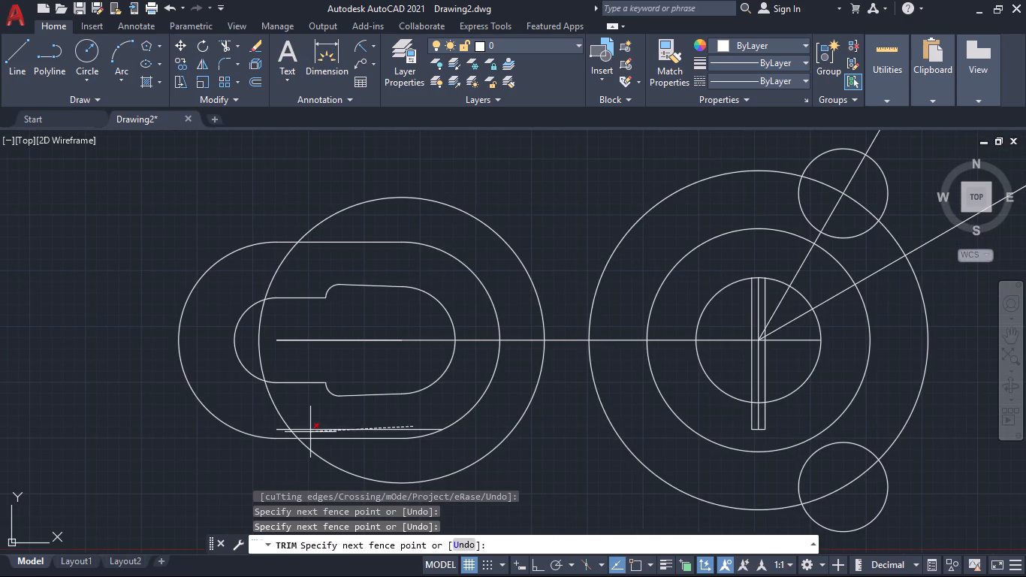
click(310, 432)
click(279, 430)
Offset both parts of the horizontal centreline, on each side of the boss centre, 17.15 mm downward.
middle_drag(564, 458, 427, 464)
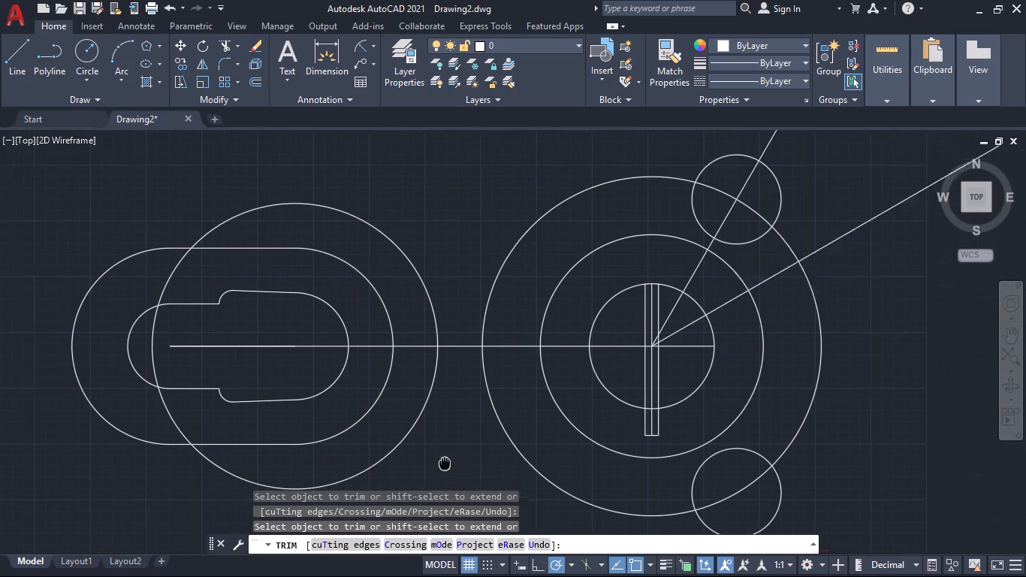
middle_drag(427, 464, 409, 463)
middle_drag(472, 373, 403, 355)
scroll(404, 356, up, 1)
middle_drag(403, 354, 364, 318)
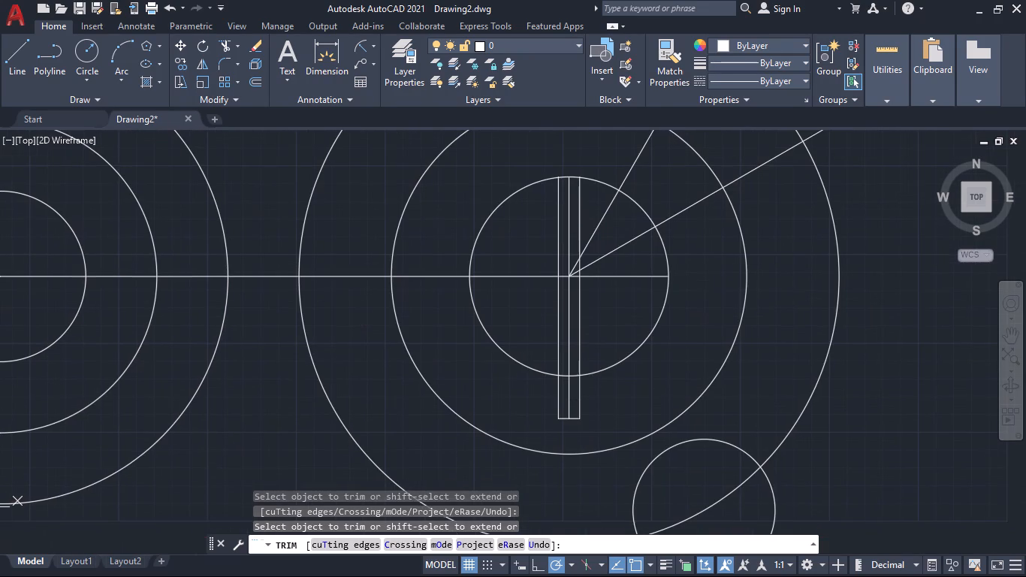
click(329, 50)
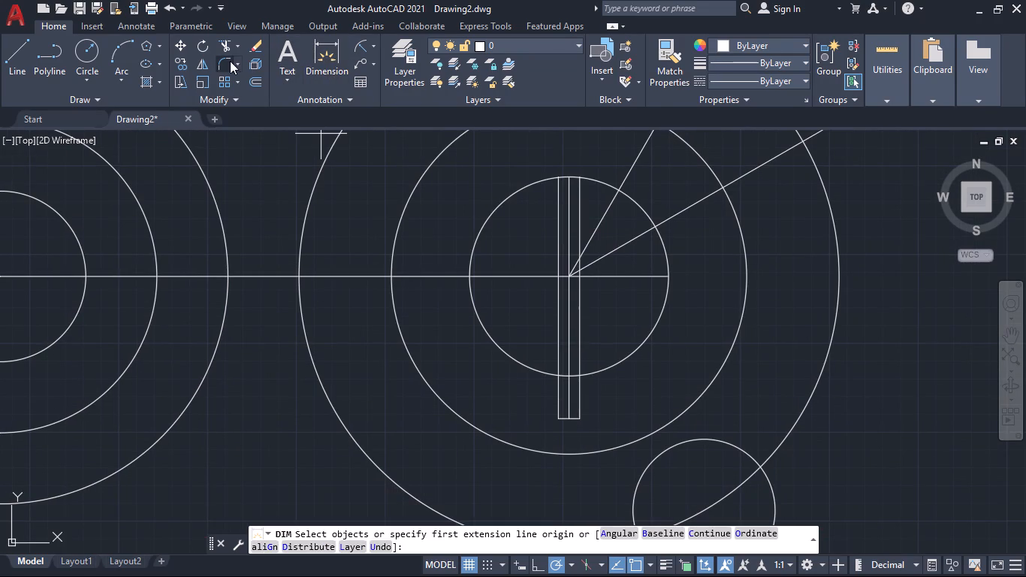
click(253, 81)
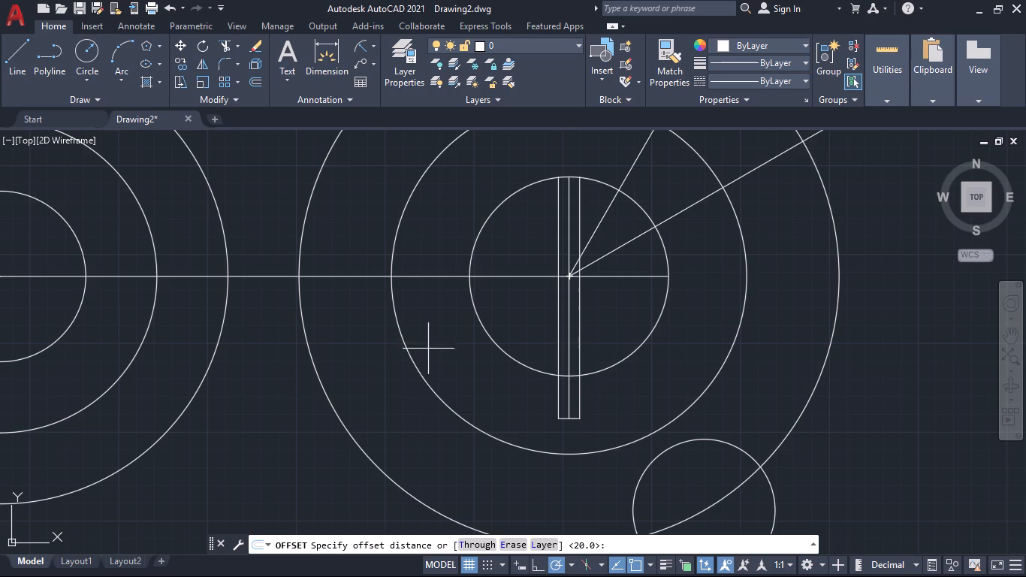
middle_drag(439, 343, 428, 292)
scroll(428, 292, up, 1)
middle_drag(428, 292, 412, 315)
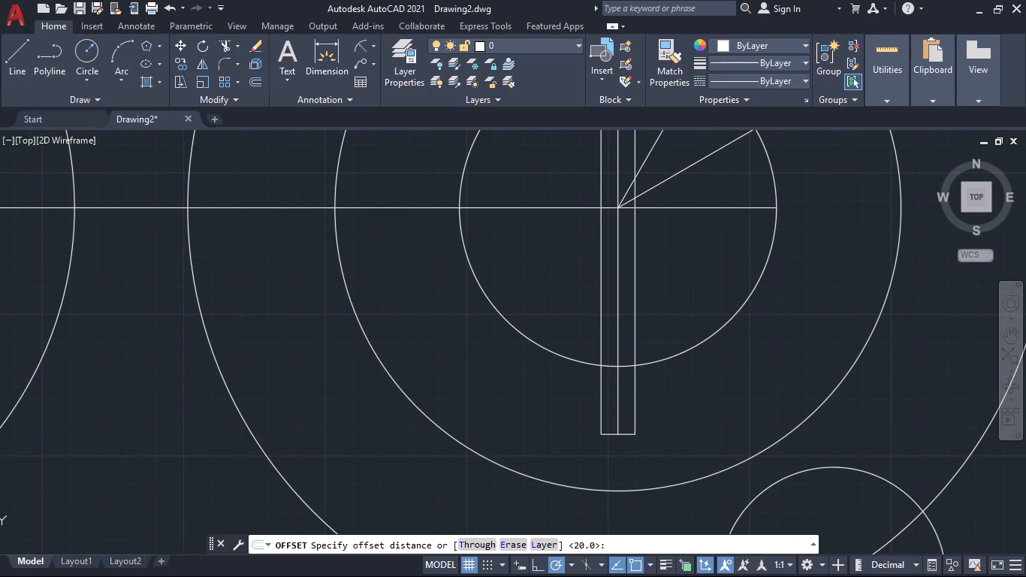
text(17)
text(.15)
key(Return)
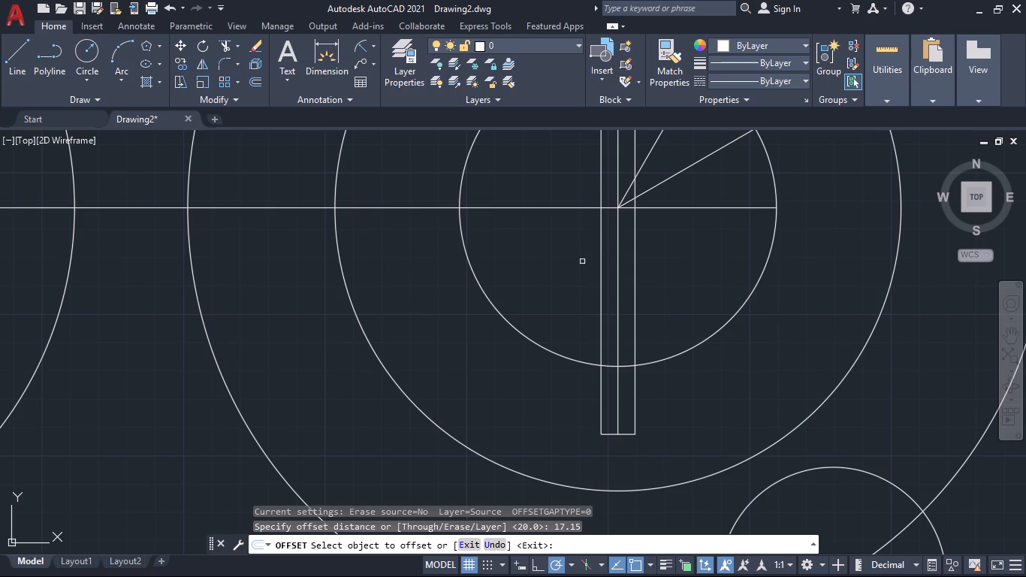
click(544, 207)
click(551, 297)
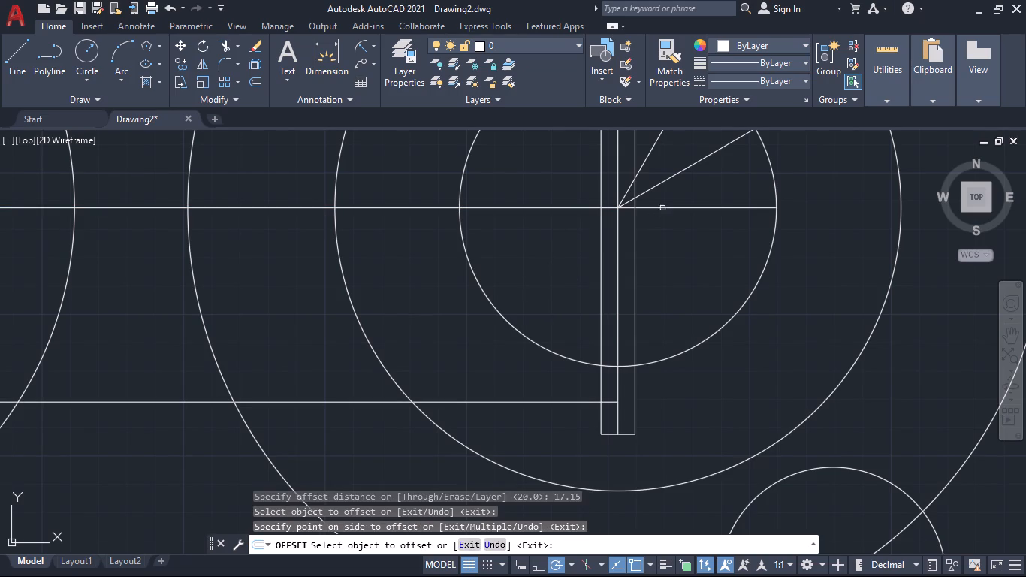
click(662, 208)
click(671, 299)
Calculate 6.3/2 with the quick calculator.
middle_drag(672, 270, 666, 343)
click(252, 84)
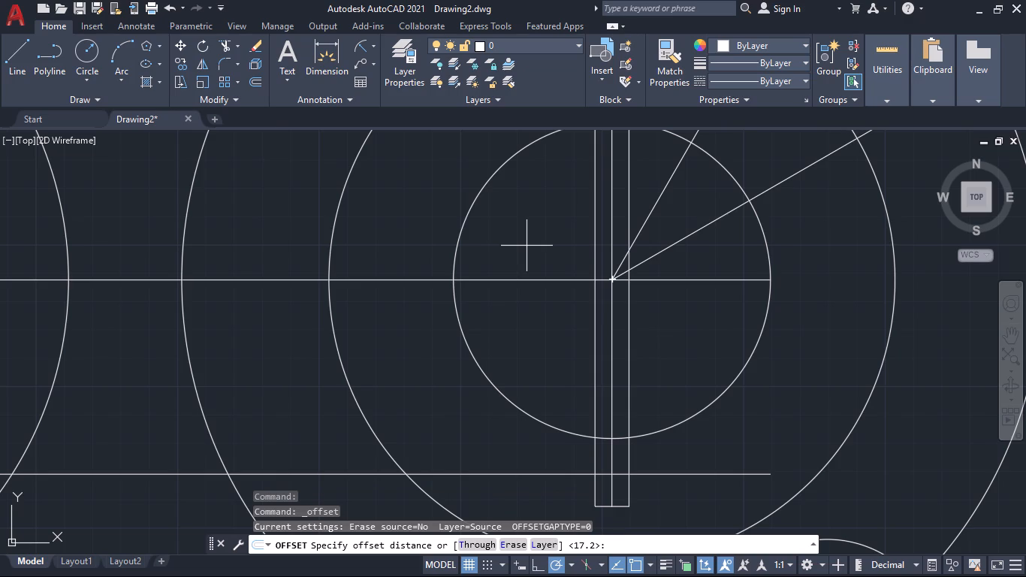
scroll(601, 240, down, 1)
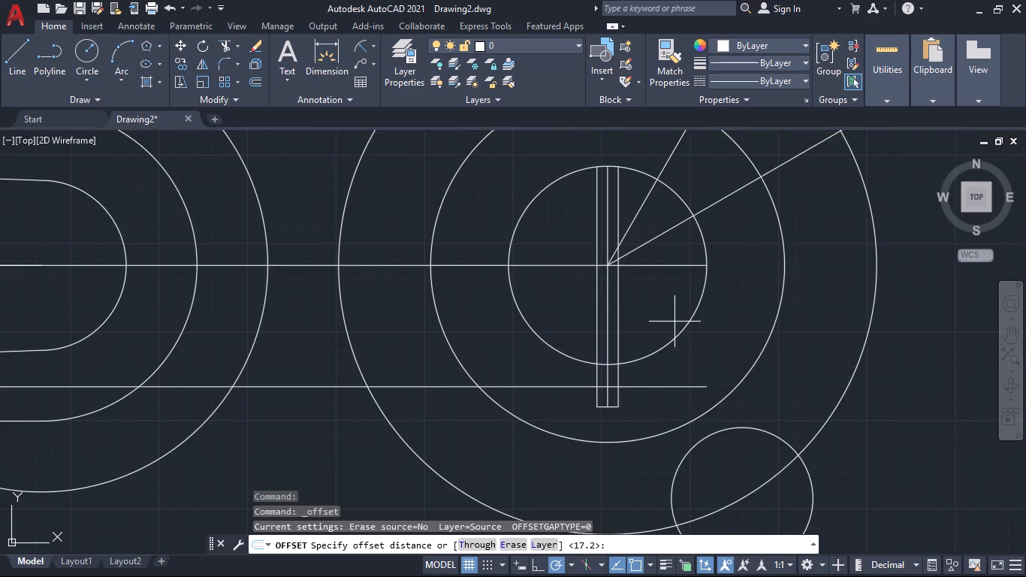
middle_drag(656, 306, 656, 348)
scroll(656, 346, up, 1)
click(908, 90)
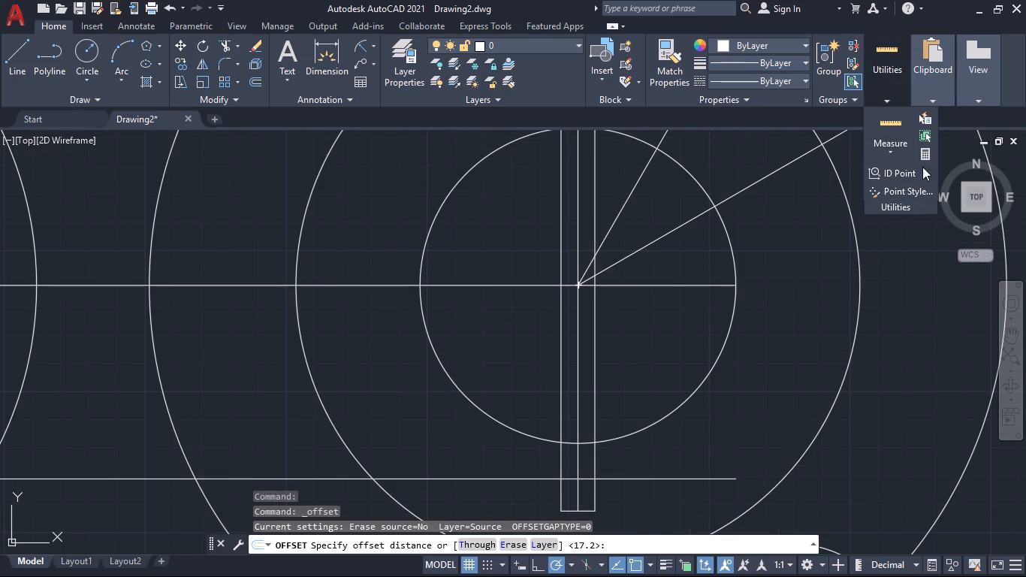
click(923, 156)
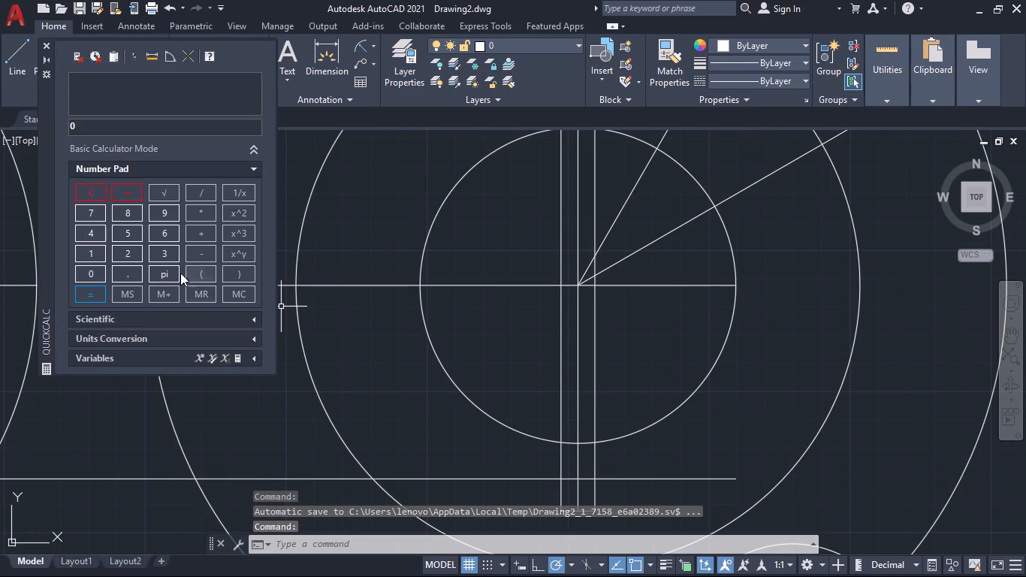
click(162, 232)
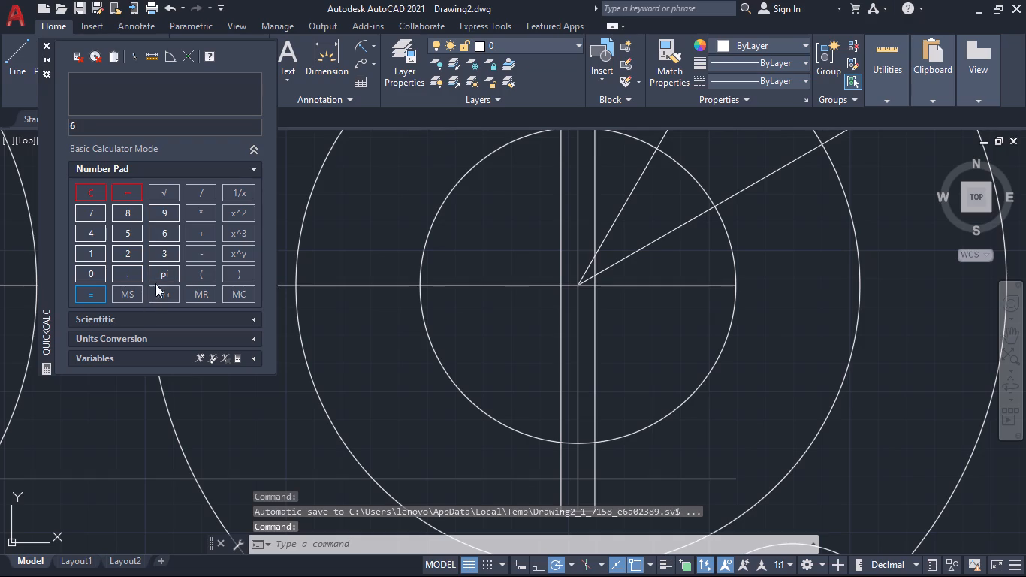
click(133, 274)
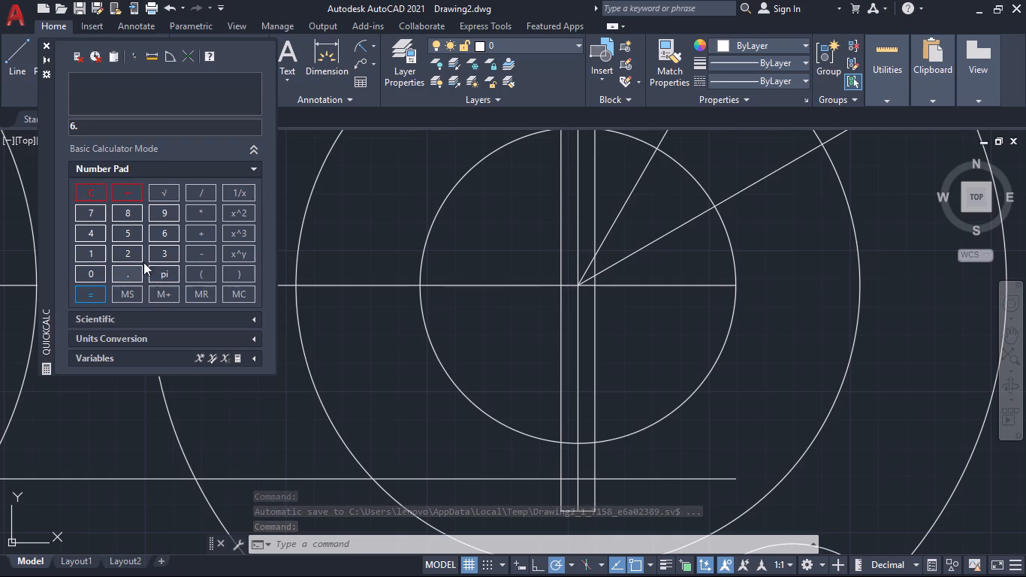
click(165, 249)
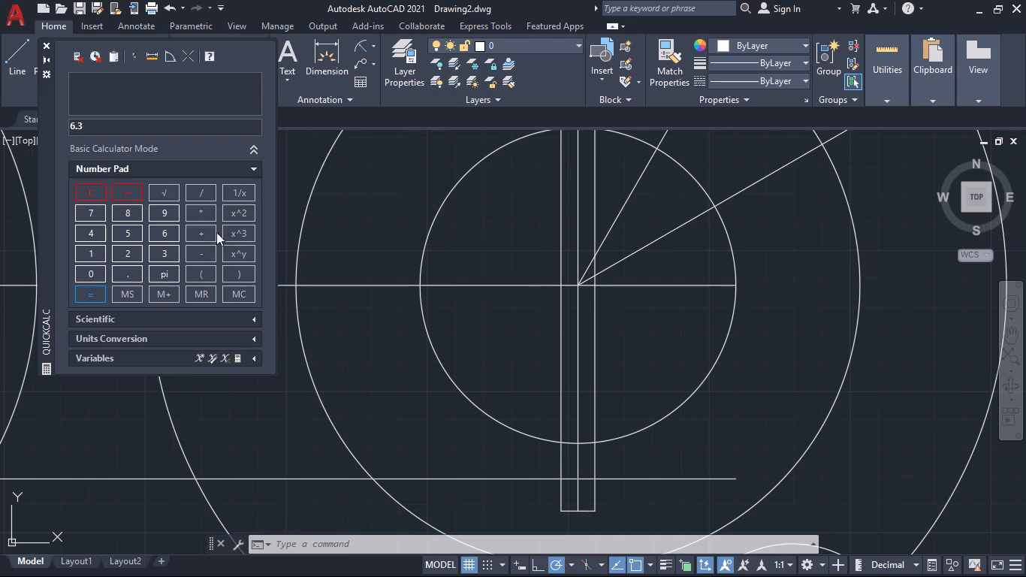
click(206, 191)
click(119, 249)
click(92, 292)
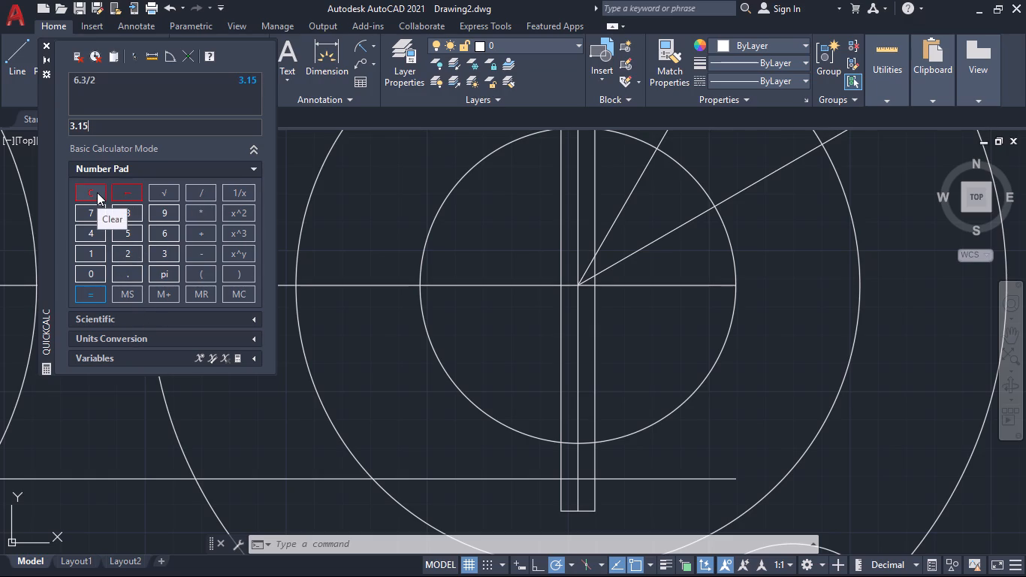
click(46, 45)
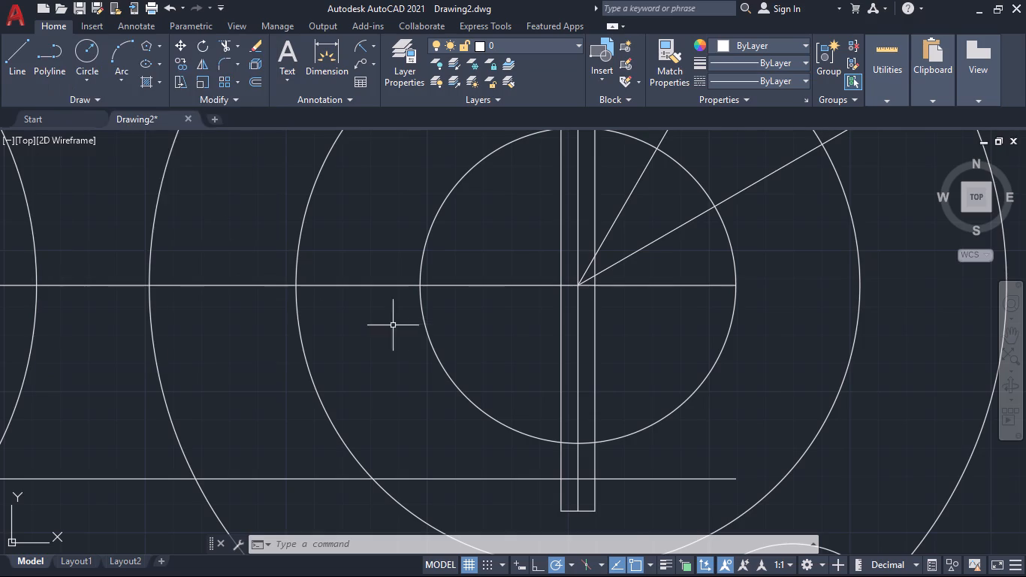
Offset the horizontal centreline between the slot end and the boss centre 17.15 mm downward again.
middle_drag(397, 347, 361, 316)
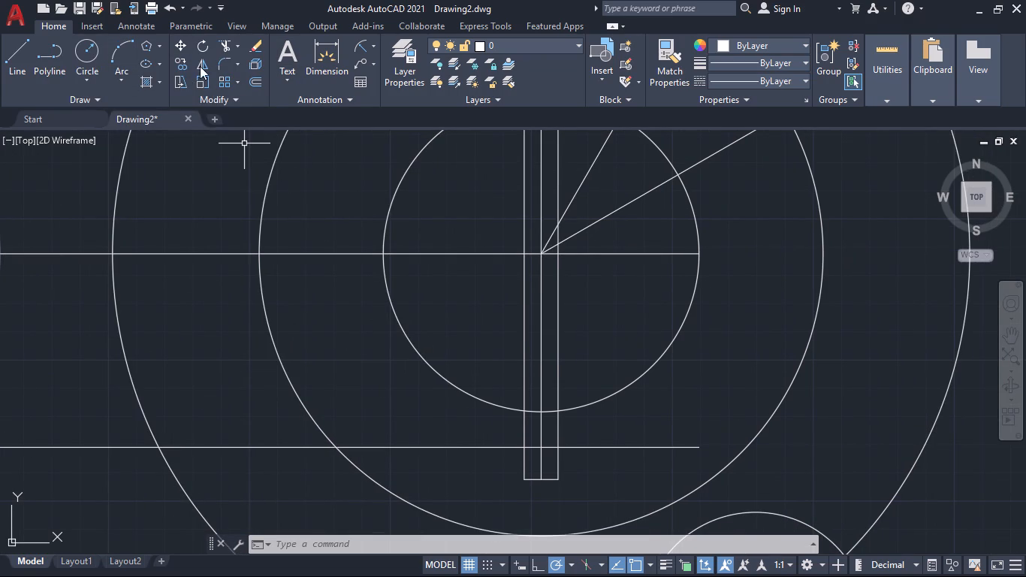
click(252, 83)
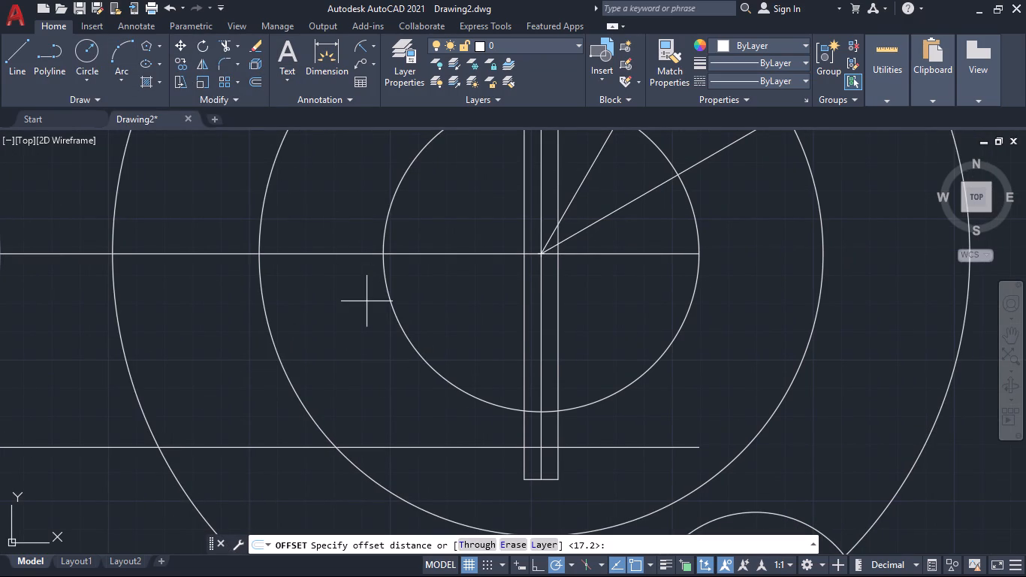
text(17.15)
key(Return)
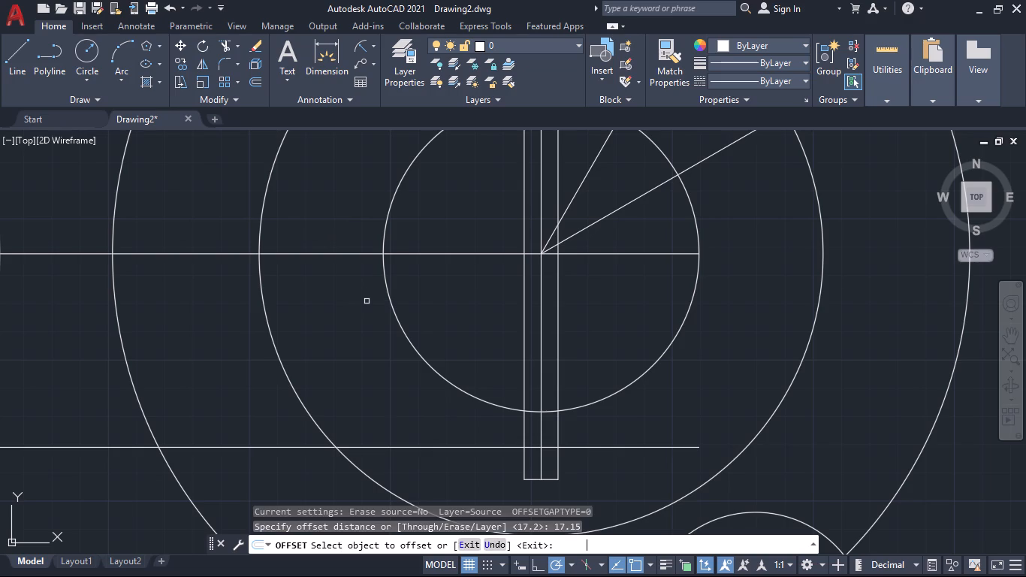
click(484, 255)
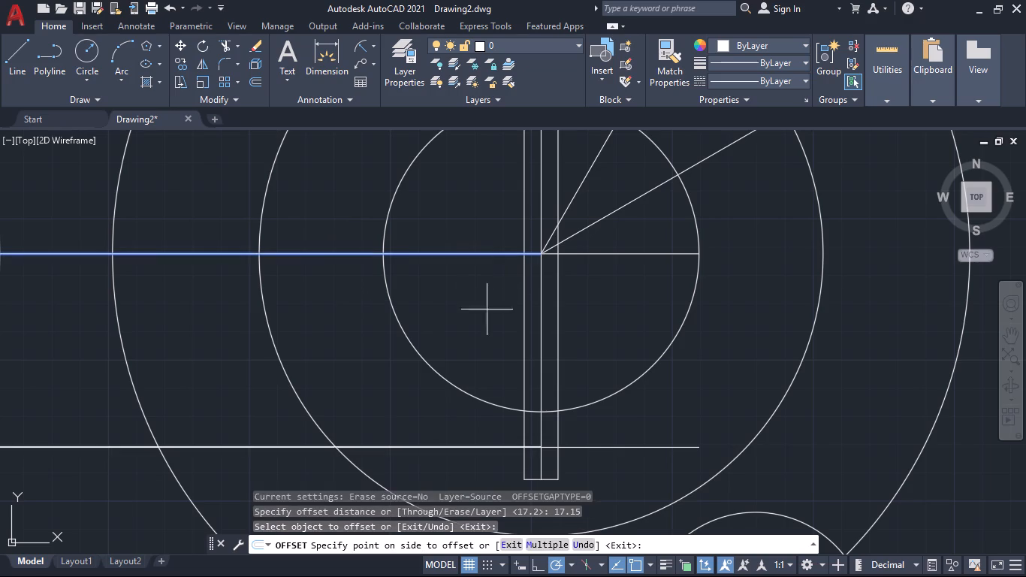
click(487, 326)
click(629, 256)
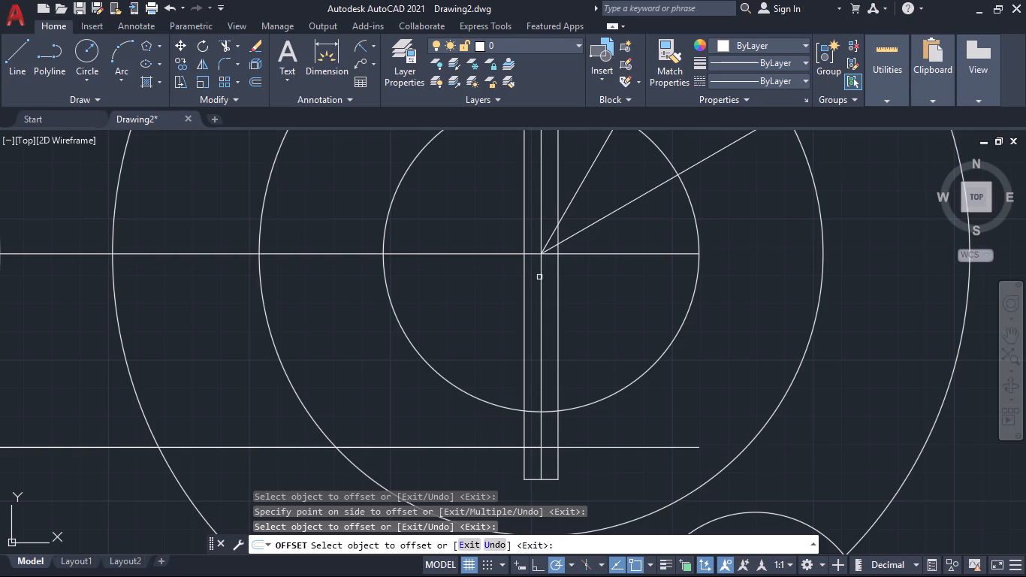
click(540, 222)
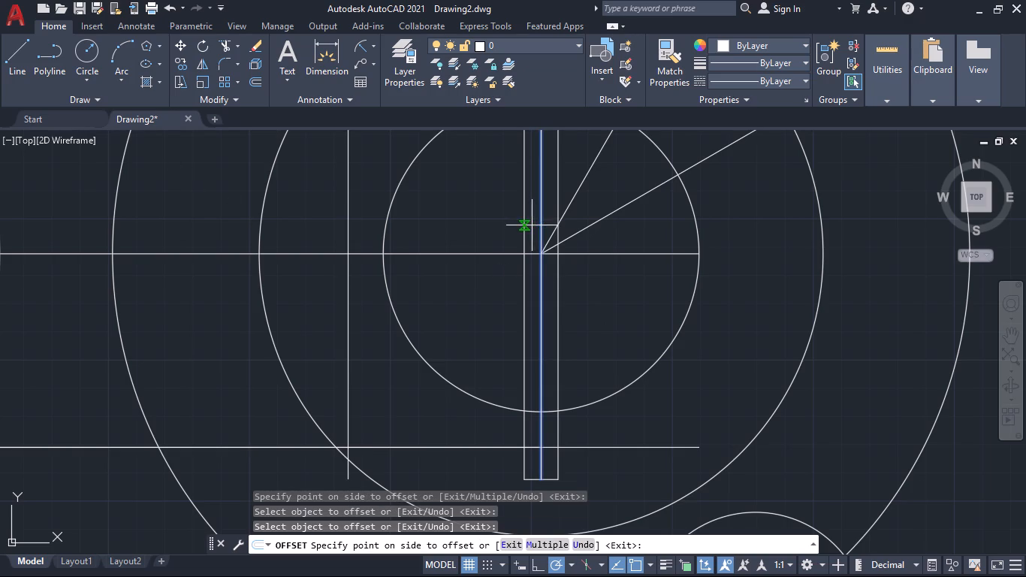
Offset the boss's vertical centreline 3.15 mm to each side for the keyway sides.
click(261, 79)
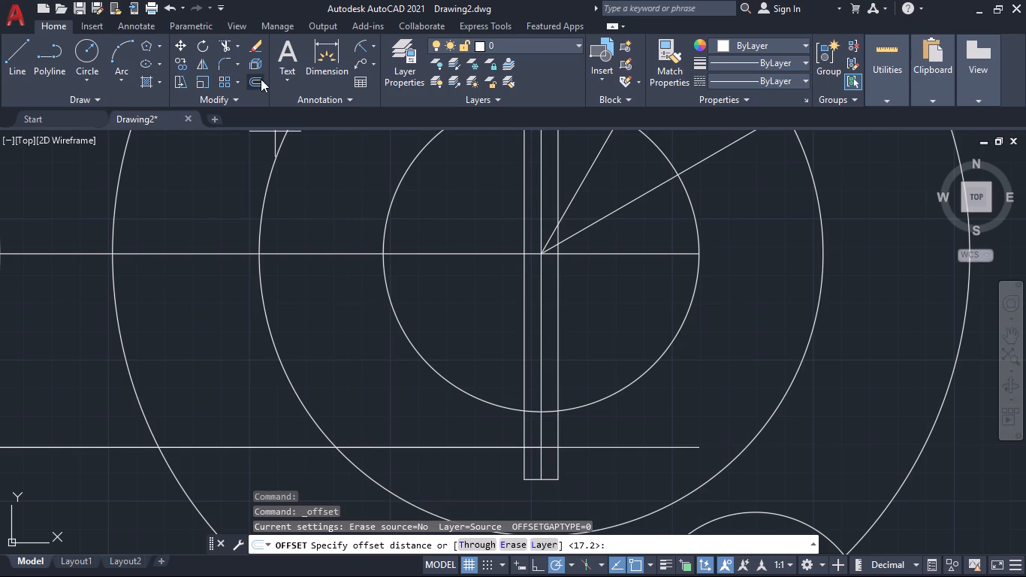
click(632, 545)
text(3.15)
key(Return)
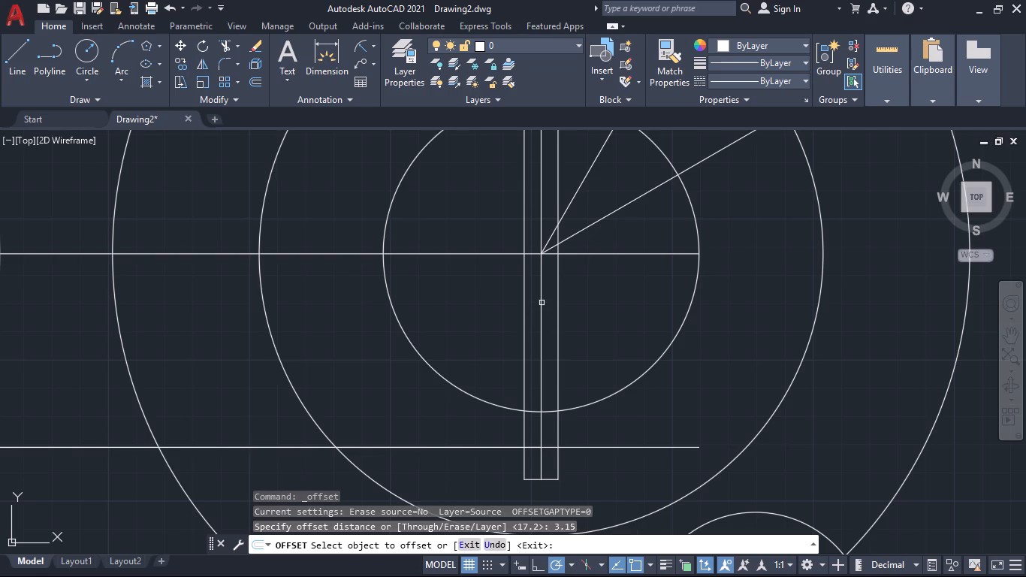
click(542, 302)
click(477, 308)
click(542, 305)
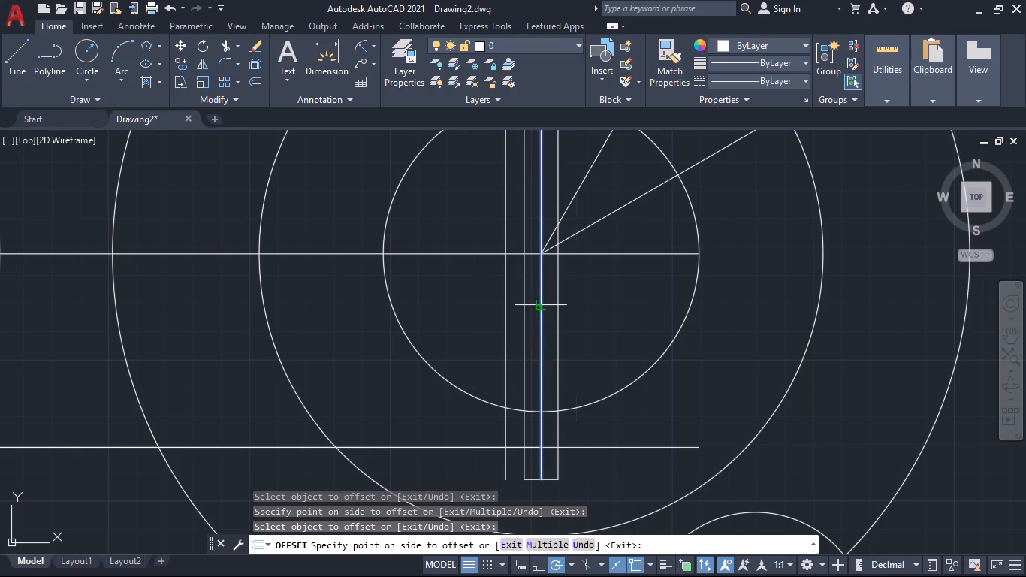
click(565, 301)
Trim the vertical lines below the 17.15 mm offset line, including the short bottom edge of the old keyway.
middle_drag(607, 309, 613, 271)
click(221, 40)
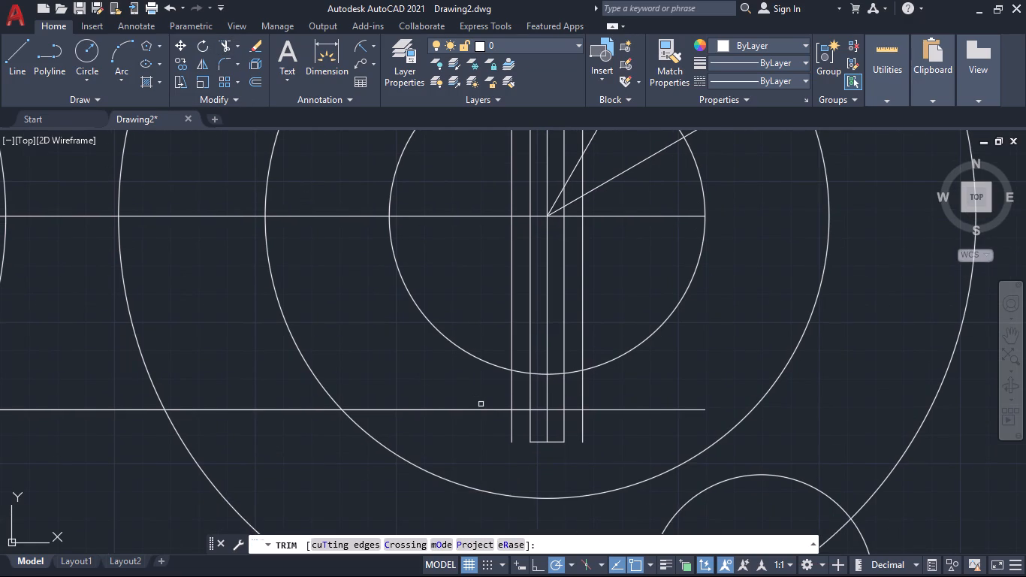
click(480, 427)
click(628, 444)
click(560, 440)
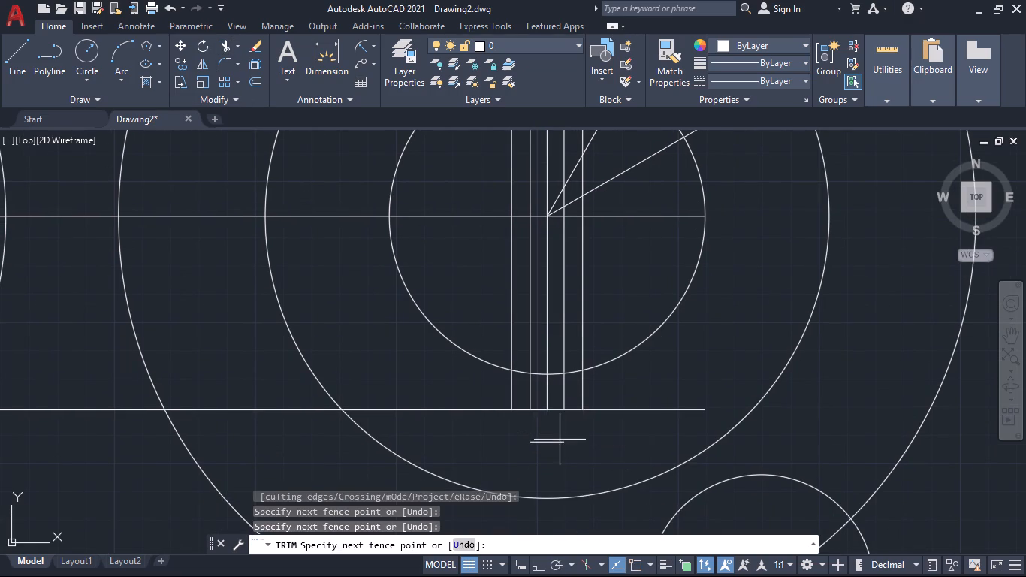
click(556, 449)
Trim the 17.15 mm offset line outside both new keyway sides, as far as the boss's middle circle toward the slot end.
click(477, 404)
click(554, 454)
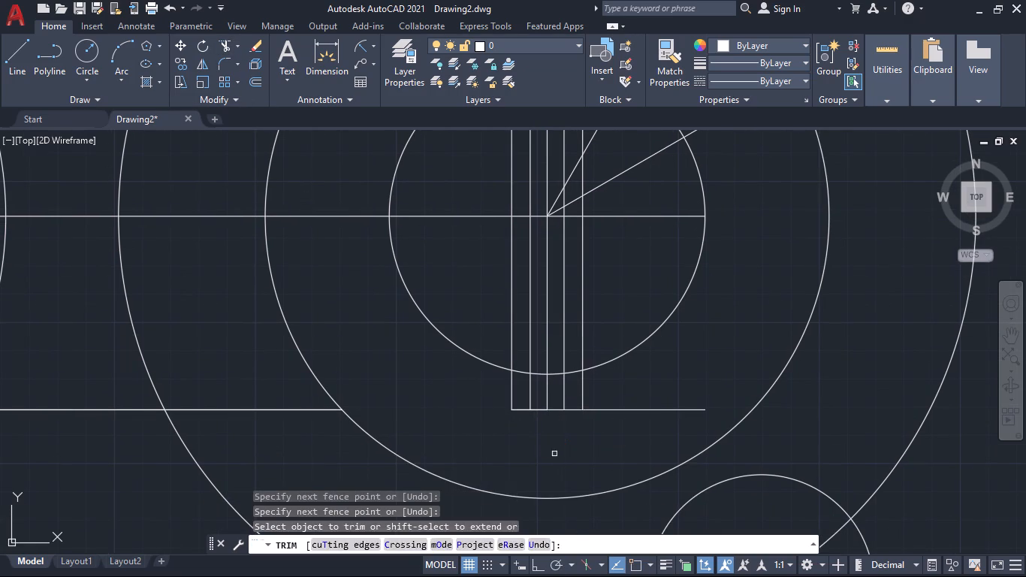
click(653, 394)
click(580, 451)
Trim the leftover offset line beyond the keyway, the inner vertical lines below the centreline and the inner circle's arc between the keyway sides.
click(526, 395)
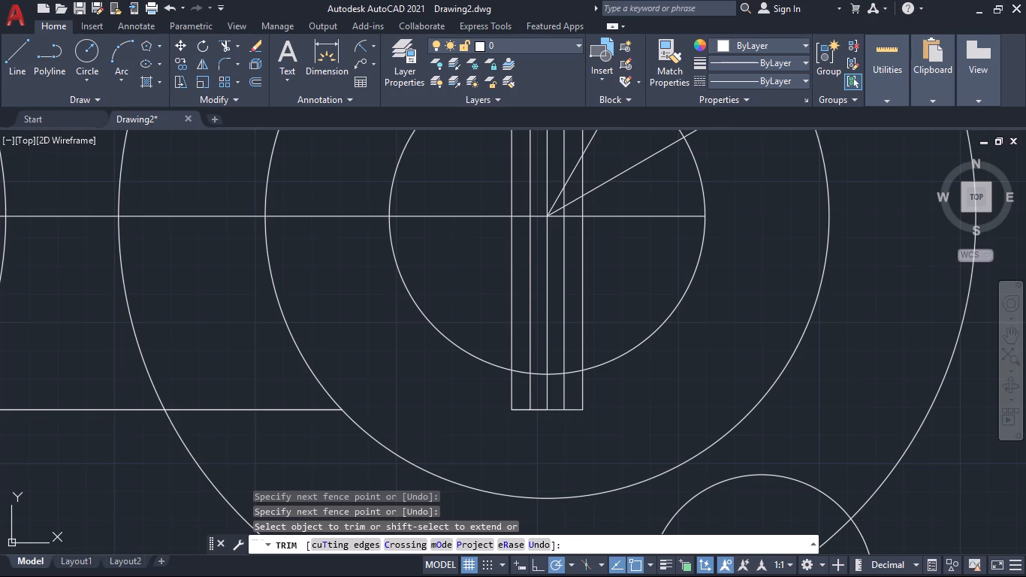
click(568, 344)
click(573, 395)
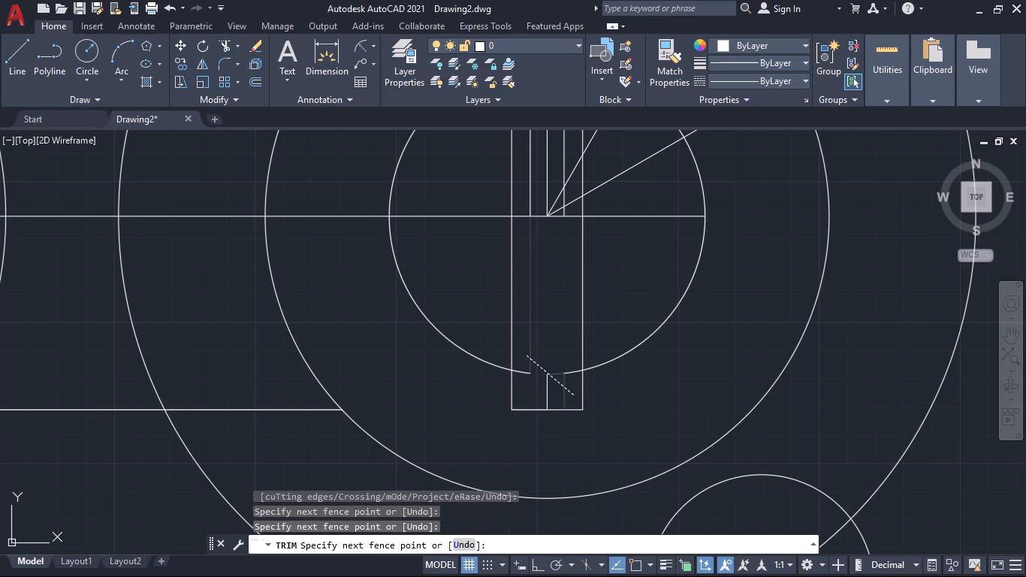
click(527, 356)
click(550, 400)
double_click(524, 375)
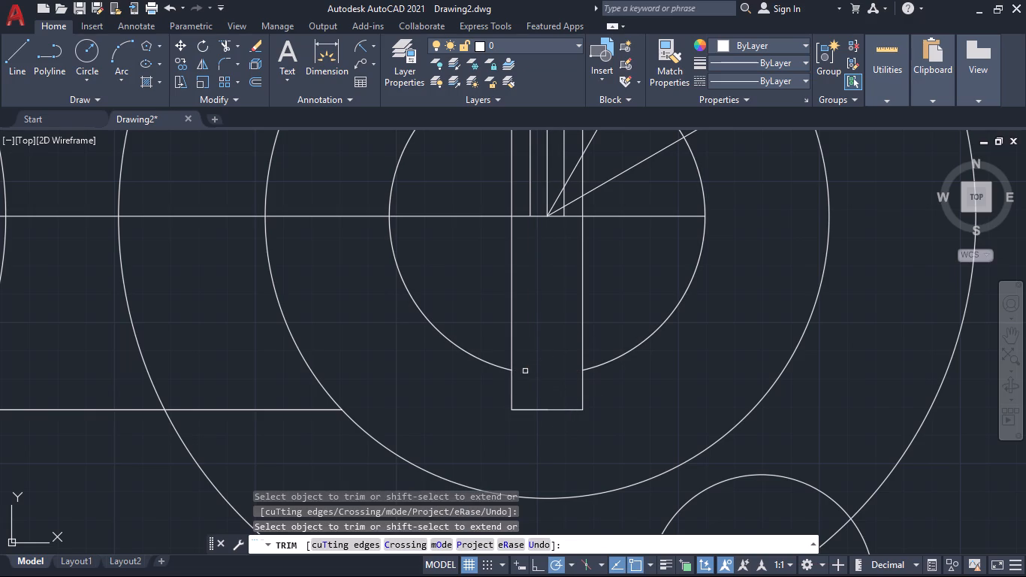
Trim both keyway side lines between the horizontal centreline and the boss's inner circle.
scroll(551, 349, down, 1)
middle_drag(552, 341, 554, 376)
click(511, 359)
click(584, 352)
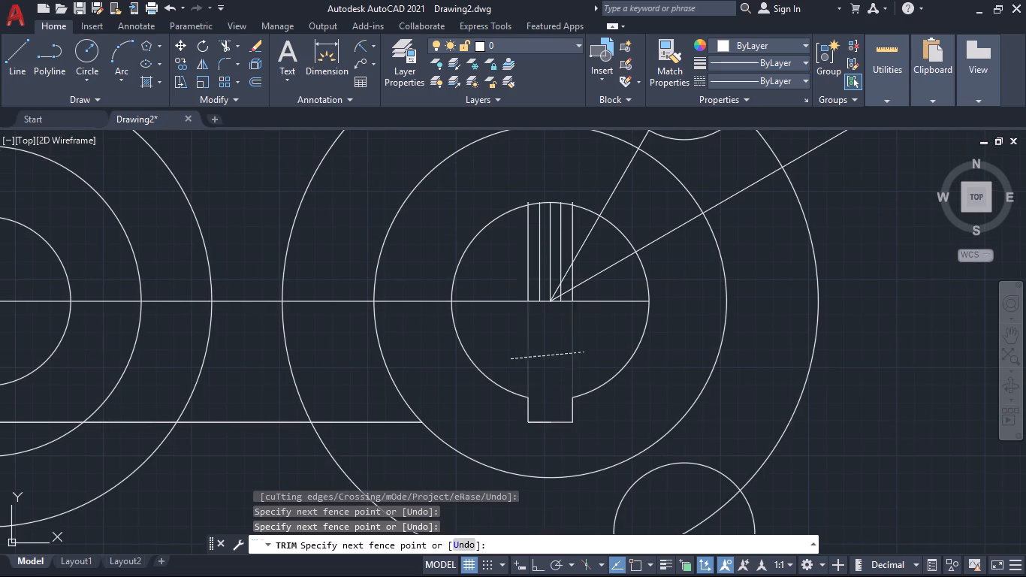
Trim the vertical lines inside the upper half of the boss's inner circle.
middle_drag(563, 351, 563, 430)
scroll(548, 395, up, 1)
middle_drag(558, 418, 560, 480)
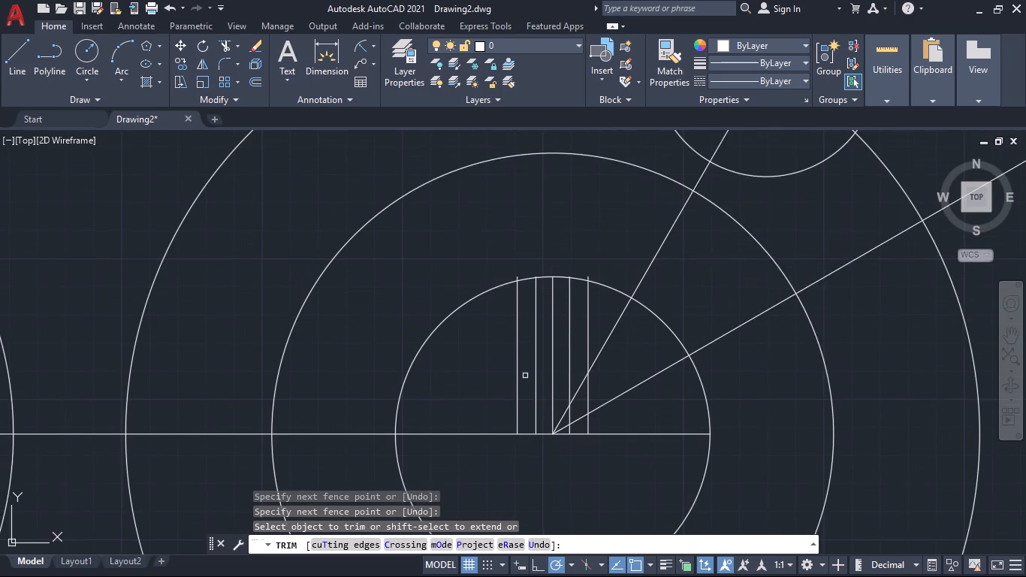
scroll(525, 372, up, 1)
drag(497, 351, 565, 328)
drag(653, 279, 640, 286)
click(518, 350)
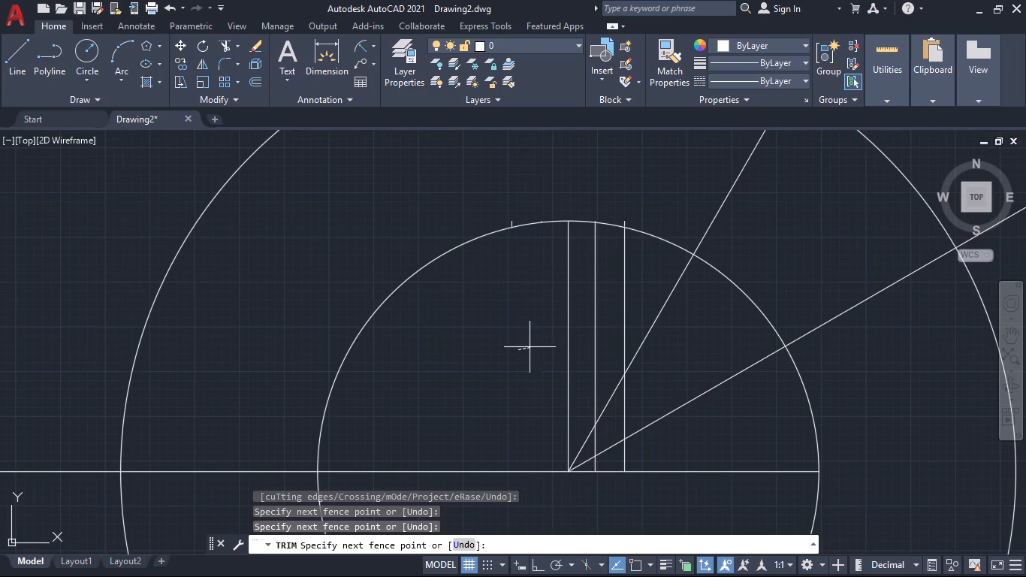
click(638, 288)
Trim the short vertical line stubs protruding above the boss's inner circle.
scroll(629, 231, up, 3)
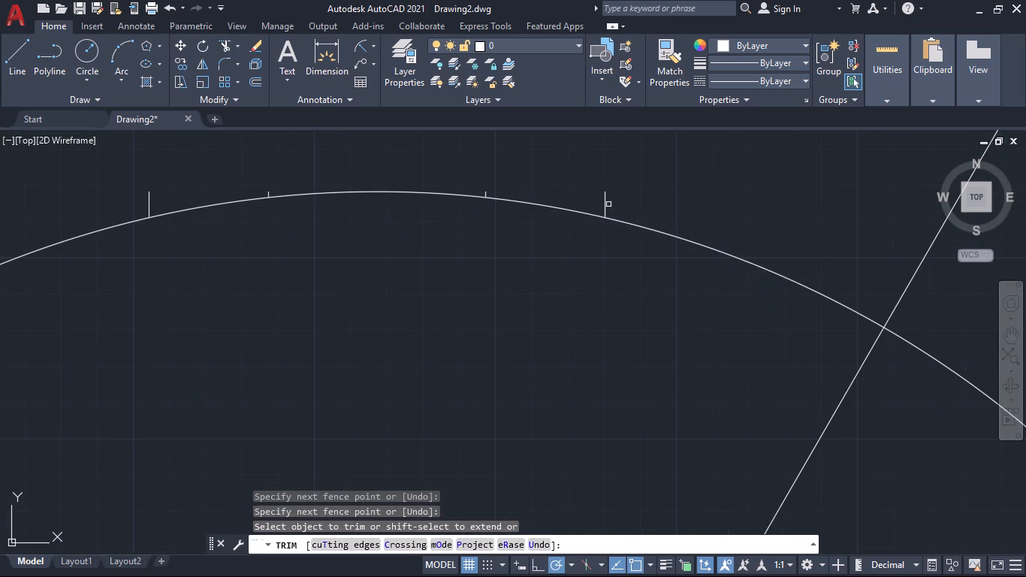
click(608, 204)
click(583, 201)
click(484, 194)
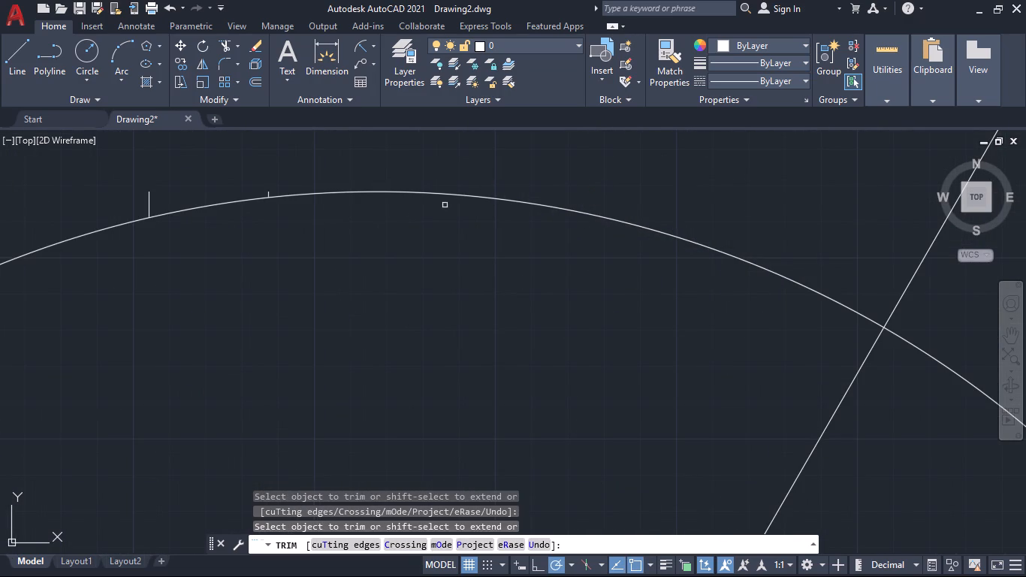
middle_drag(332, 267, 730, 416)
scroll(636, 337, up, 2)
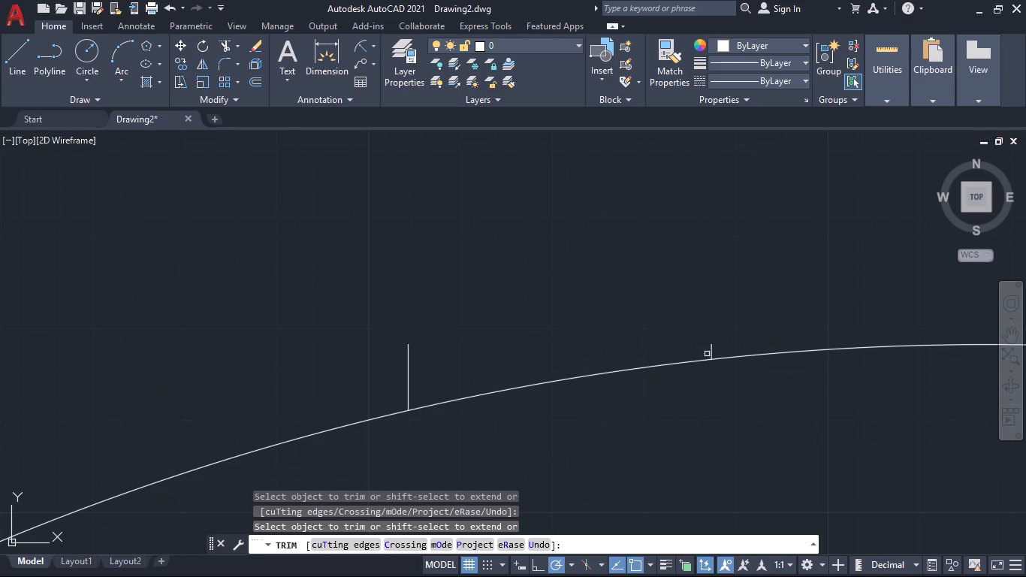
click(709, 354)
click(716, 347)
click(454, 375)
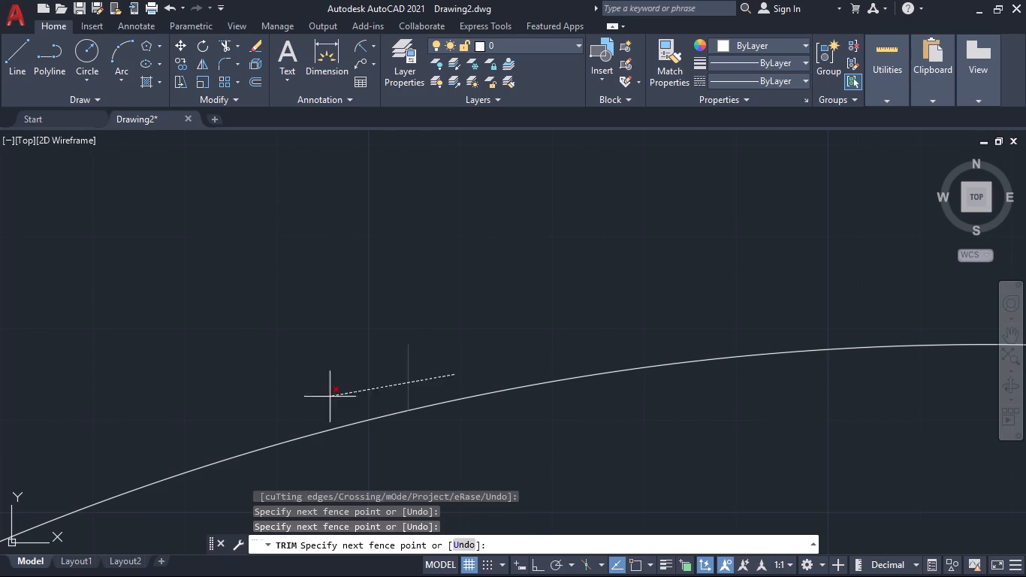
click(330, 397)
Trim the remaining vertical line pieces between the angled lines and the horizontal centreline near the boss centre.
scroll(560, 370, down, 3)
scroll(644, 453, down, 1)
middle_drag(645, 458, 562, 254)
scroll(570, 290, down, 2)
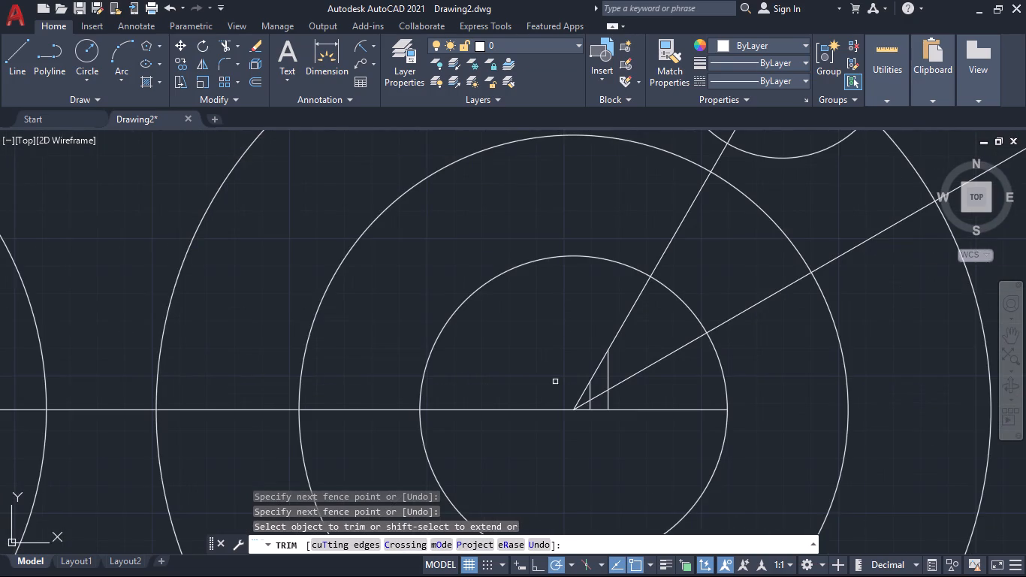
middle_drag(556, 382, 487, 333)
scroll(567, 341, up, 2)
click(582, 358)
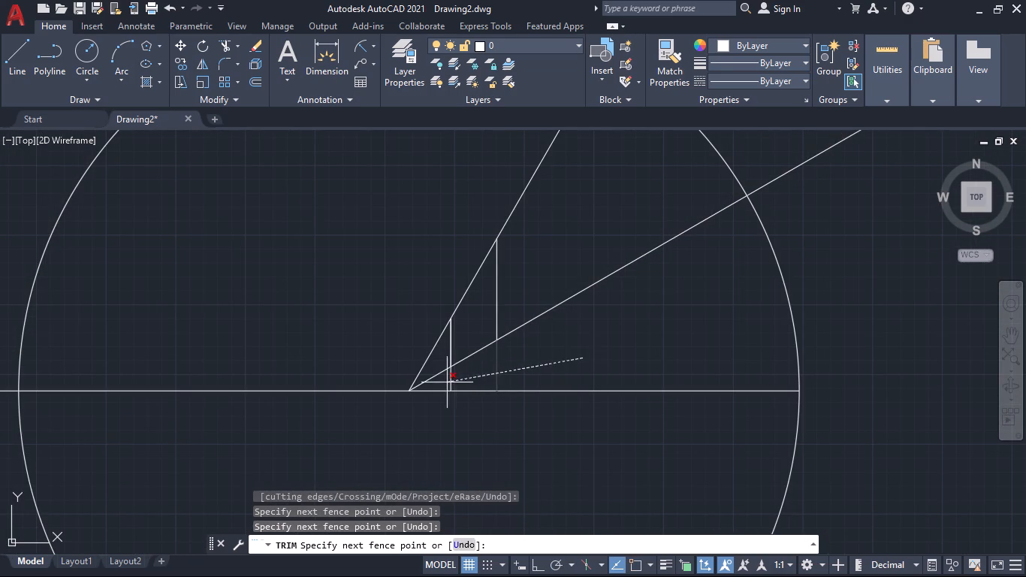
click(447, 382)
click(534, 254)
click(444, 357)
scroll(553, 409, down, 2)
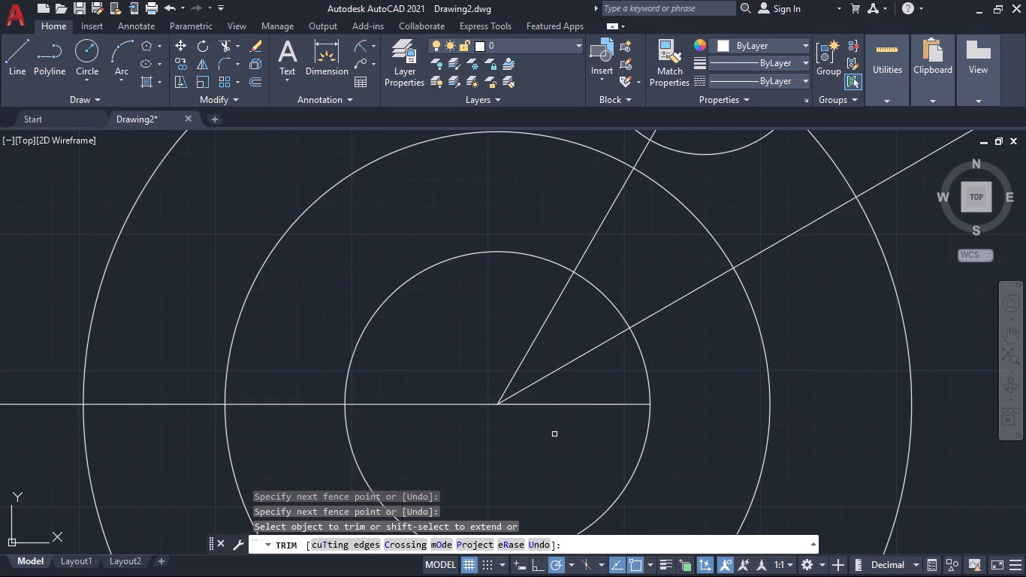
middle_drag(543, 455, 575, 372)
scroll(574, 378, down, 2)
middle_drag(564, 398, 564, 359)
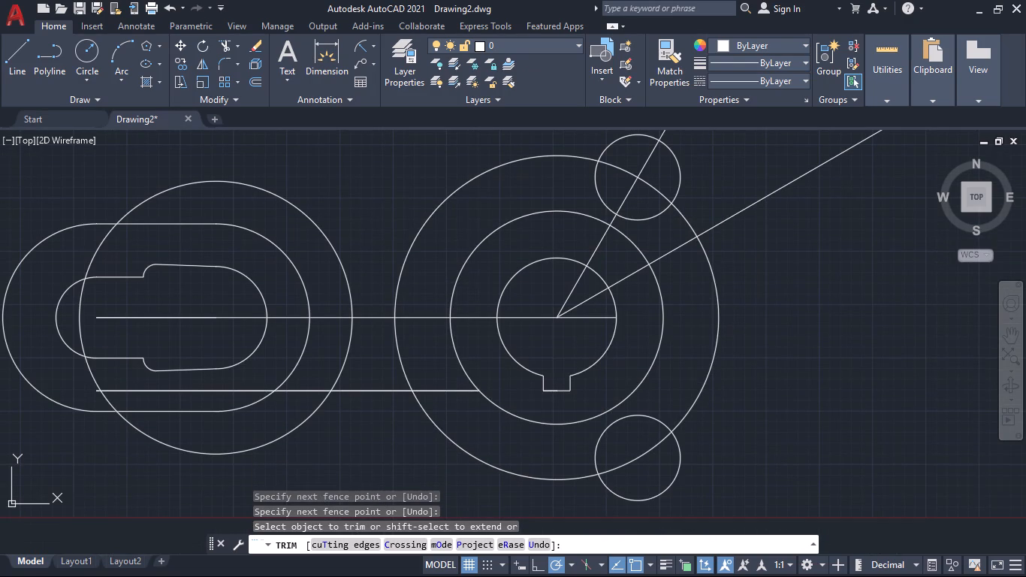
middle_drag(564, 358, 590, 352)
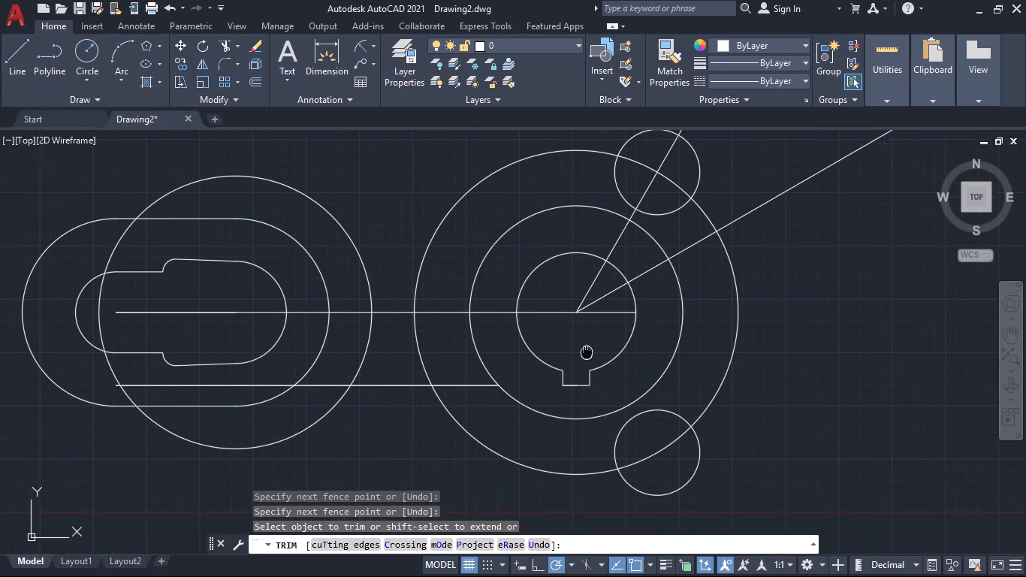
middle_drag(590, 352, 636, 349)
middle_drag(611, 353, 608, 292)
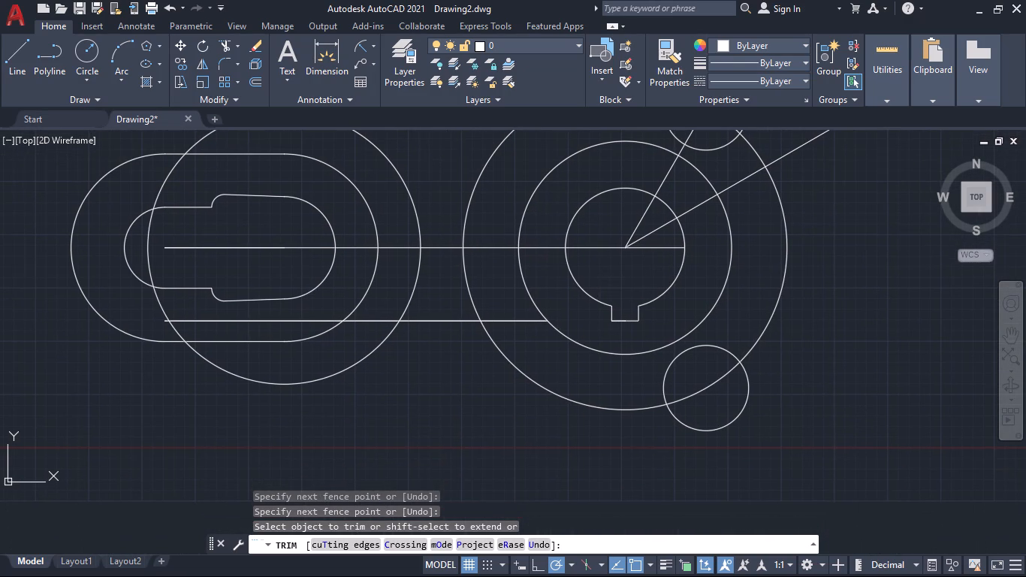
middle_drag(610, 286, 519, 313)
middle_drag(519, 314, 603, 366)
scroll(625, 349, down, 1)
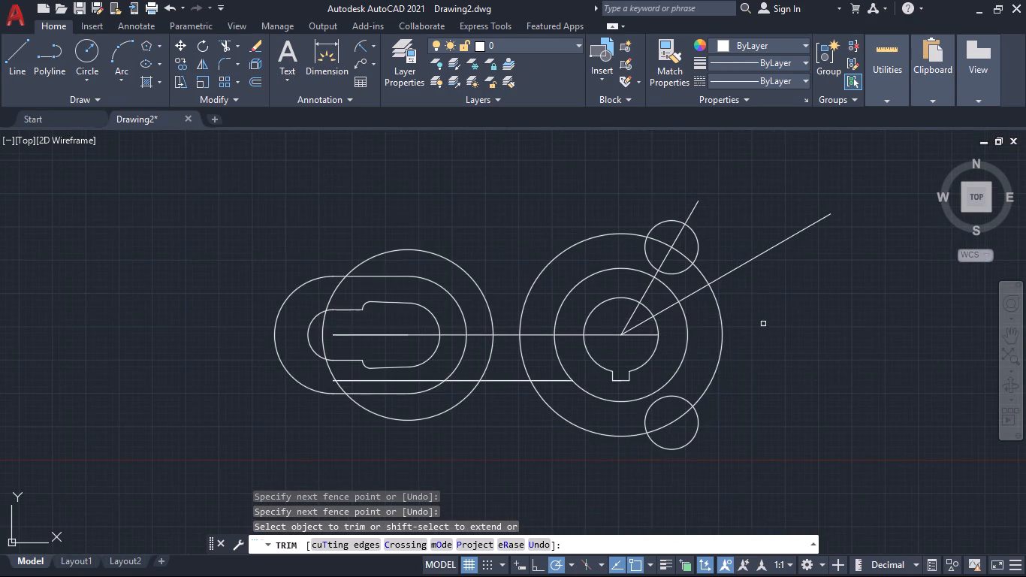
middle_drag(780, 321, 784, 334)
Draw a 90 mm radius circle tangent to the boss's middle circle on its lower slot-end side and to the lower small circle's underside.
click(93, 81)
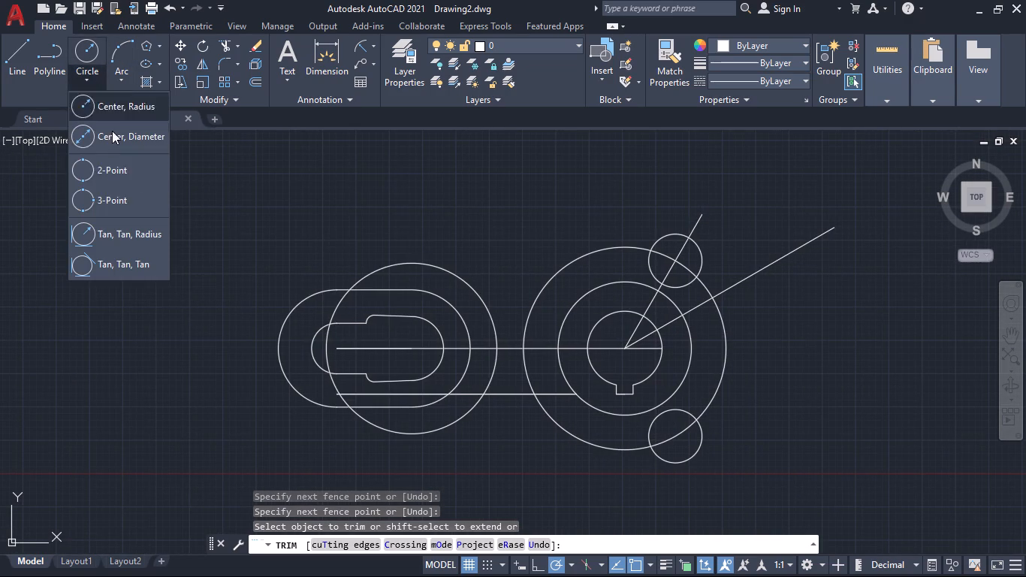
click(129, 242)
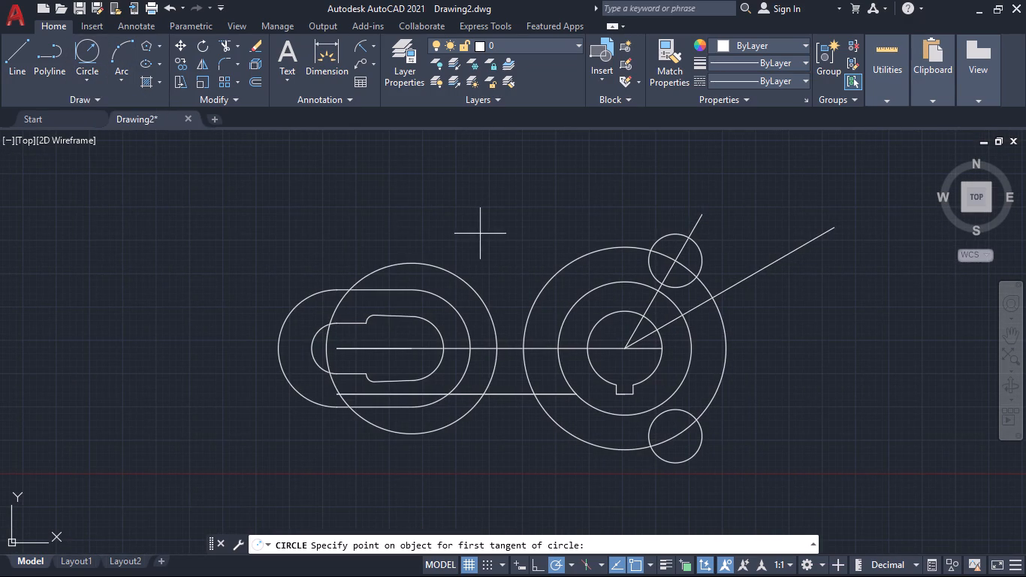
middle_drag(509, 240, 424, 168)
middle_drag(446, 409, 388, 385)
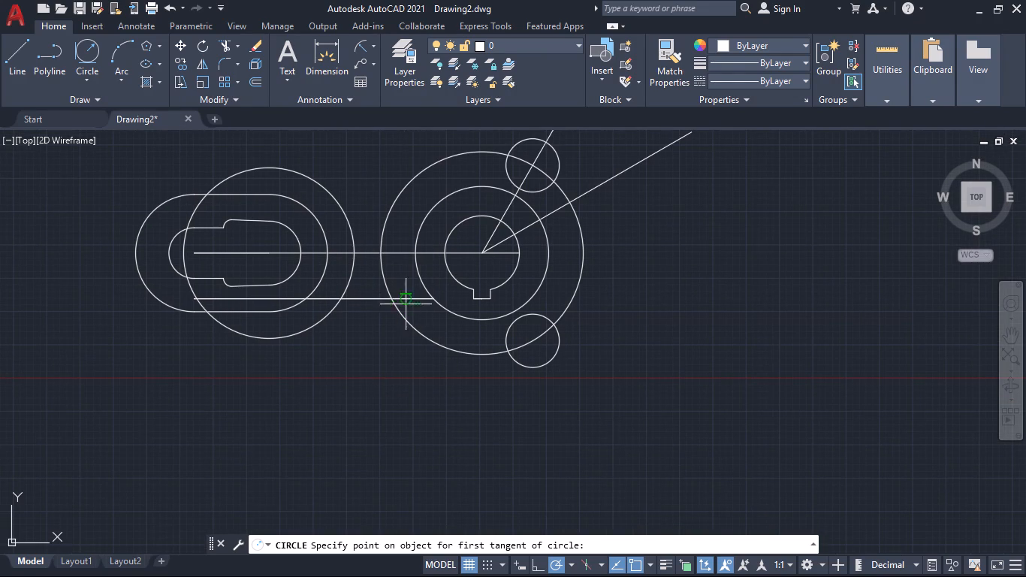
scroll(421, 282, up, 1)
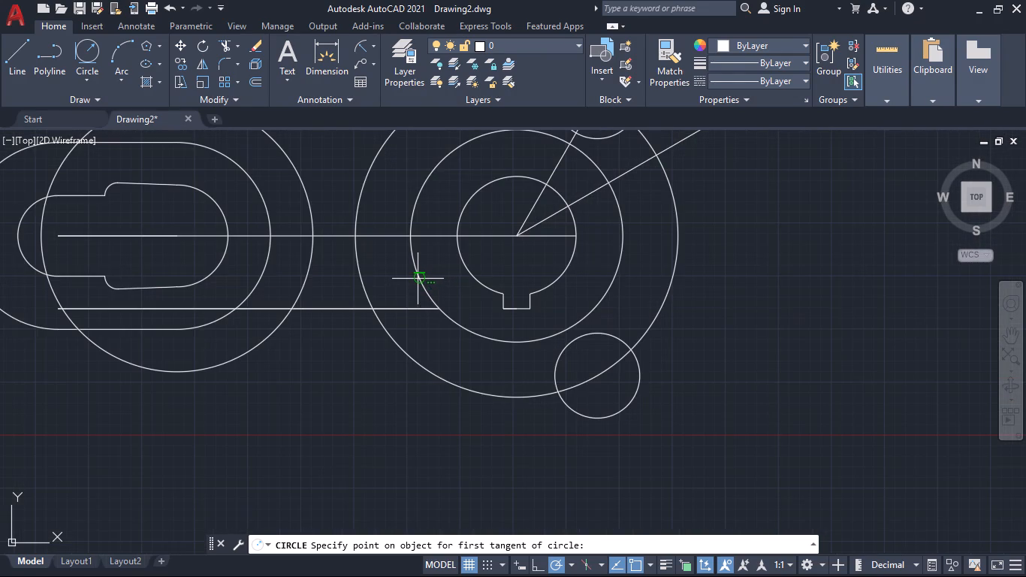
click(418, 279)
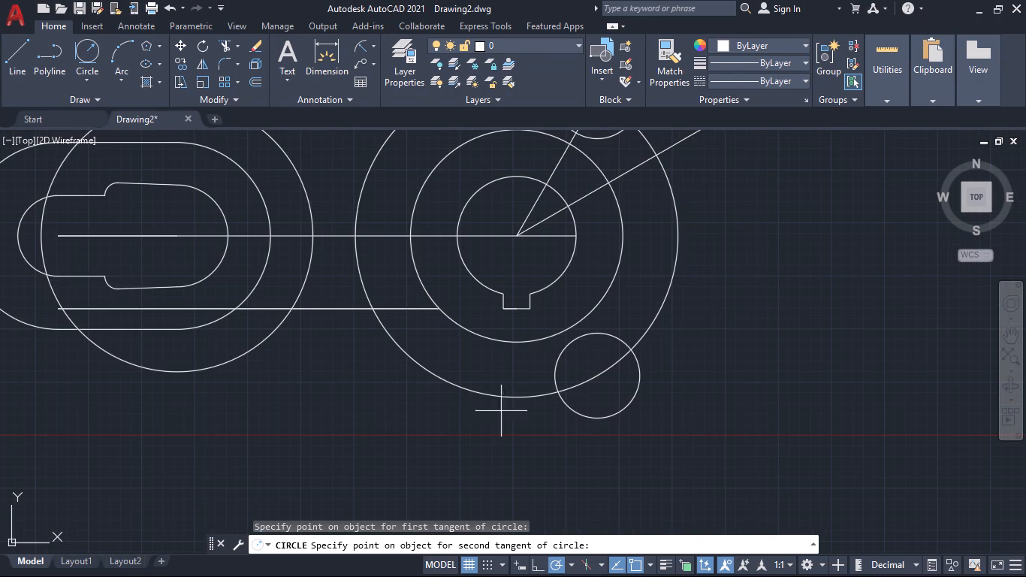
click(590, 418)
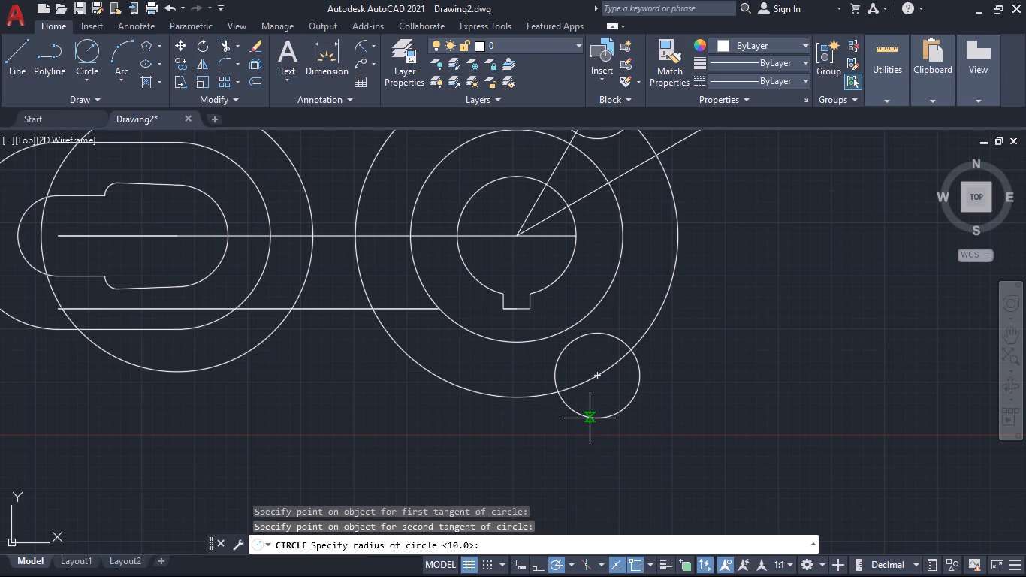
text(90)
key(Return)
Trim the 90 mm radius circle to leave only the arc between the boss's middle circle and the lower small circle.
scroll(621, 402, down, 1)
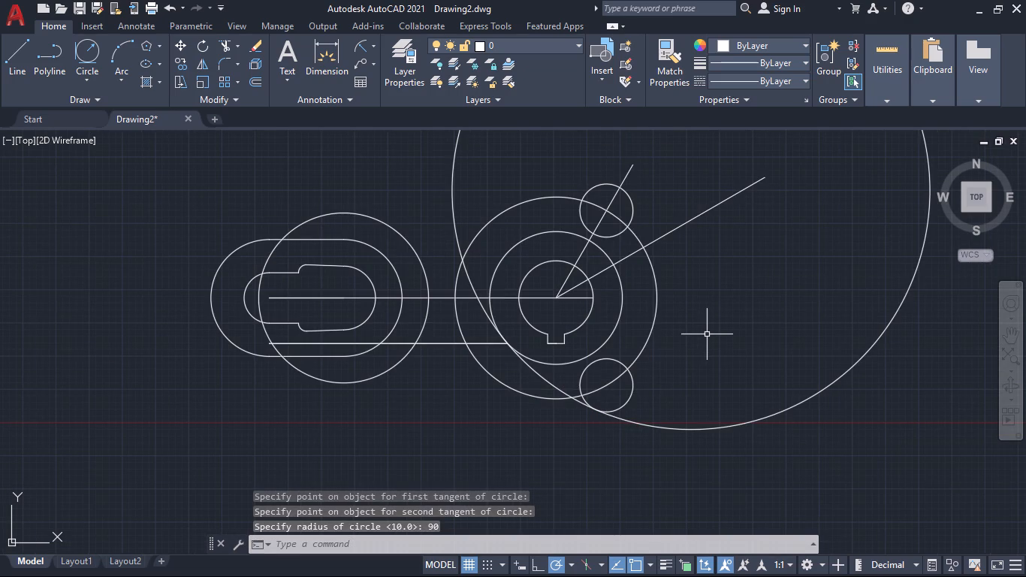
click(222, 44)
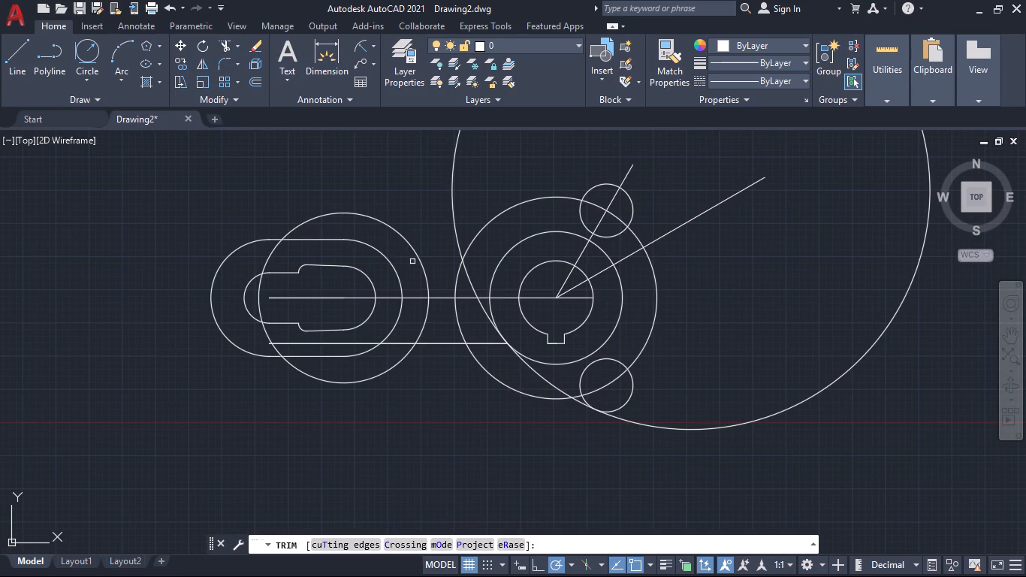
click(439, 212)
click(475, 182)
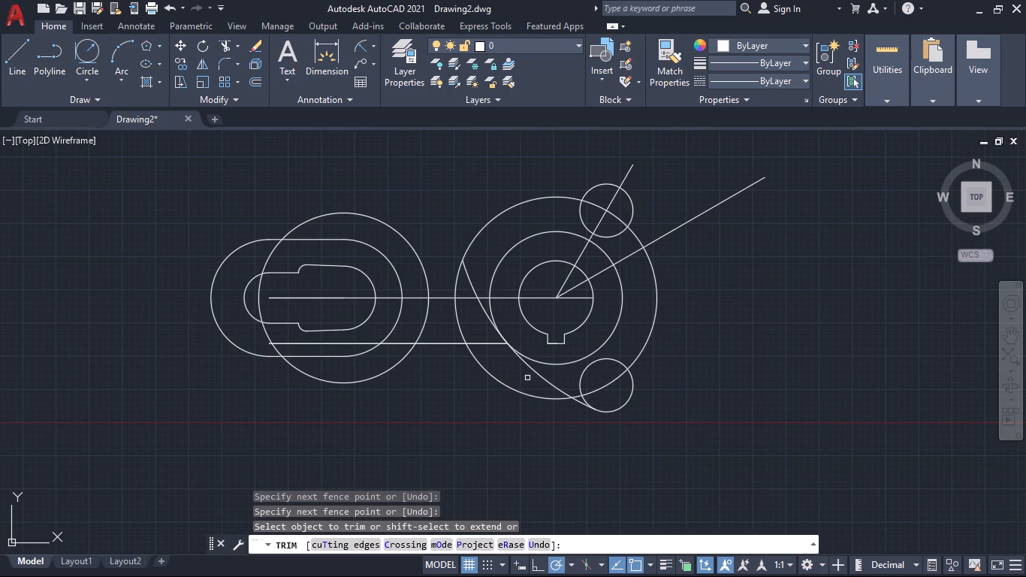
middle_drag(527, 378, 525, 423)
scroll(514, 406, up, 1)
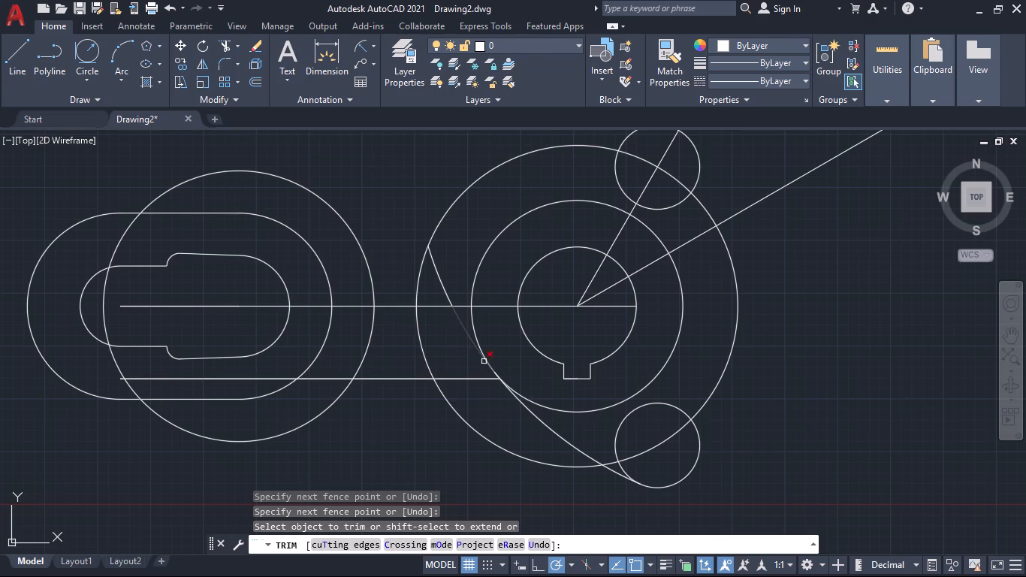
click(461, 319)
click(447, 295)
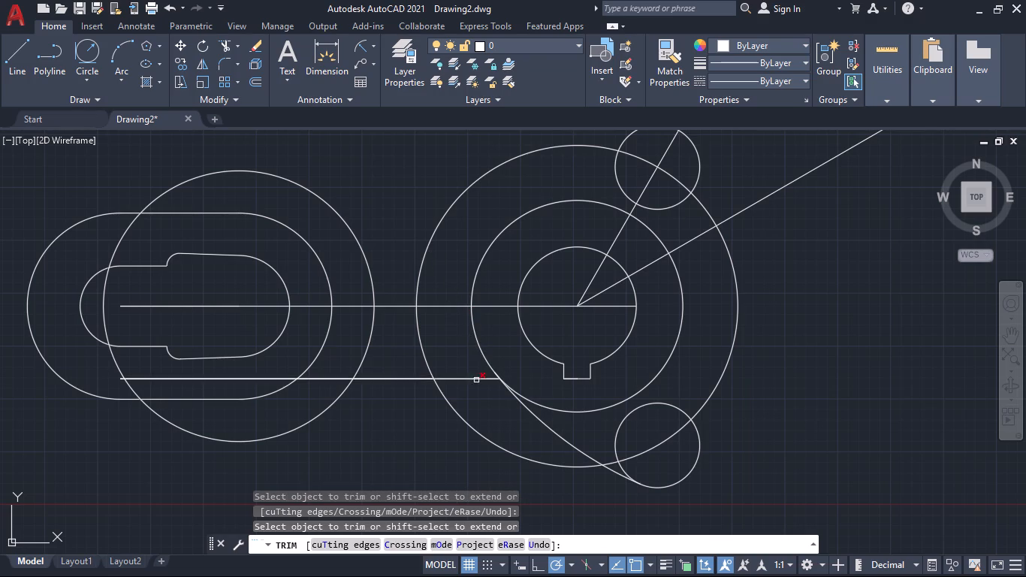
Mirror the 90 mm arc beside the lower small circle about the boss's horizontal centreline, keeping the original arc.
middle_drag(469, 353, 449, 331)
scroll(482, 348, up, 4)
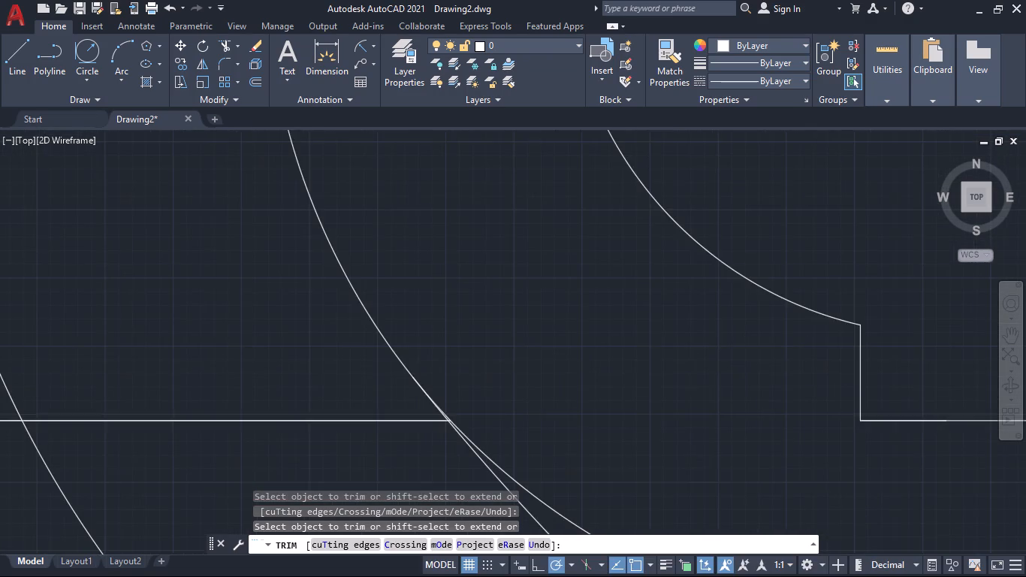
scroll(484, 337, down, 4)
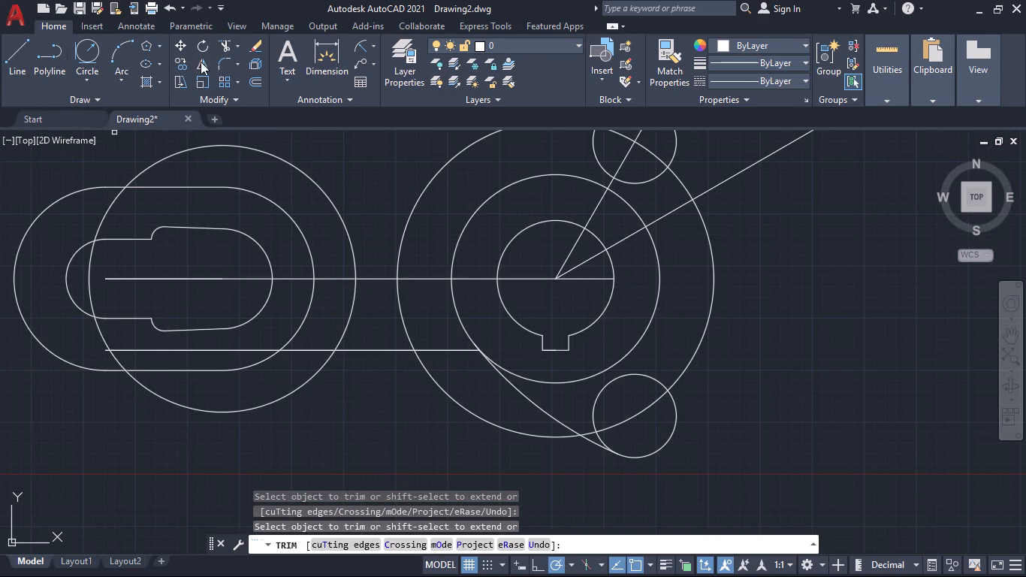
click(200, 62)
click(524, 400)
click(536, 403)
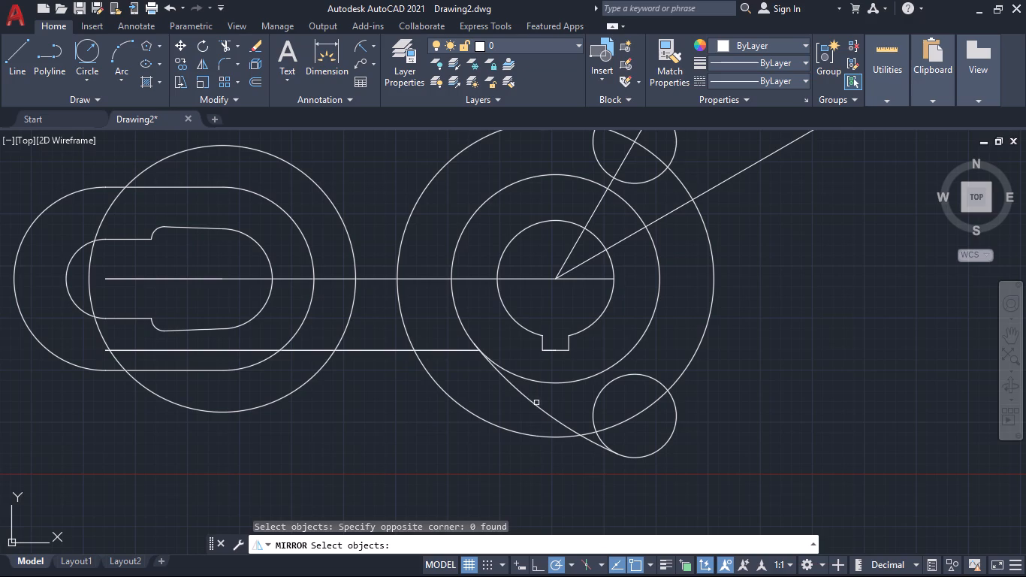
click(539, 404)
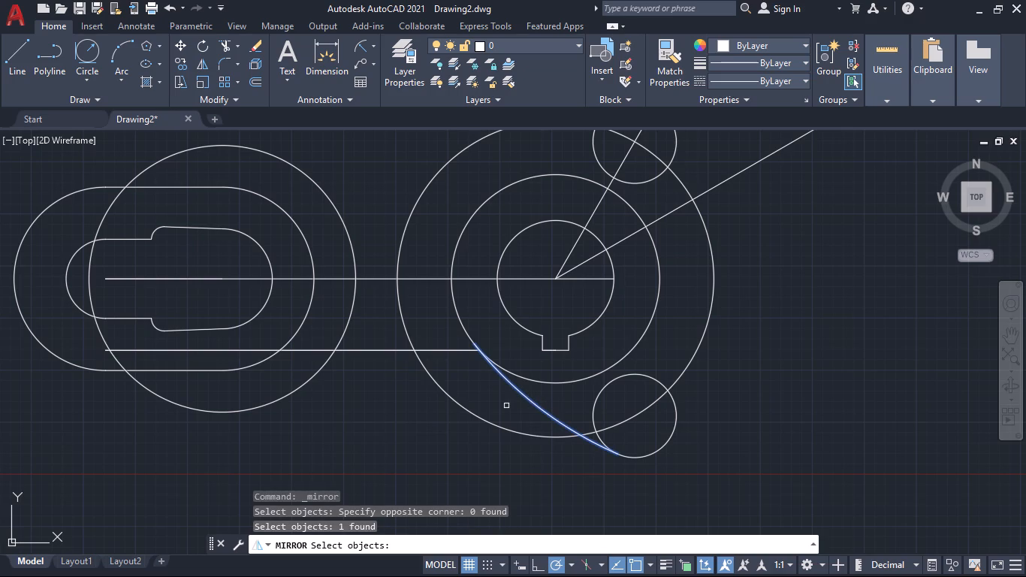
key(Return)
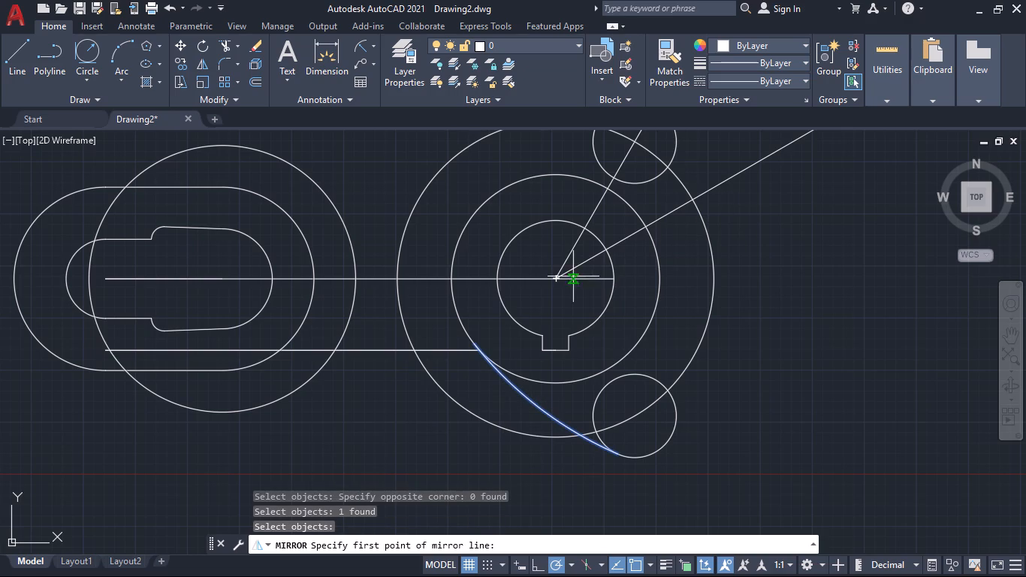
click(557, 277)
click(613, 281)
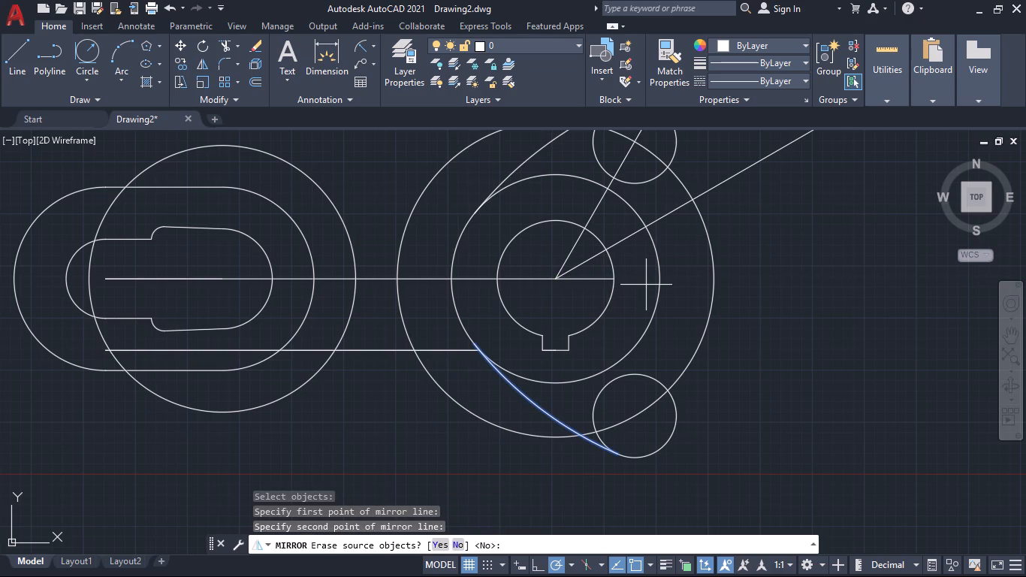
key(Return)
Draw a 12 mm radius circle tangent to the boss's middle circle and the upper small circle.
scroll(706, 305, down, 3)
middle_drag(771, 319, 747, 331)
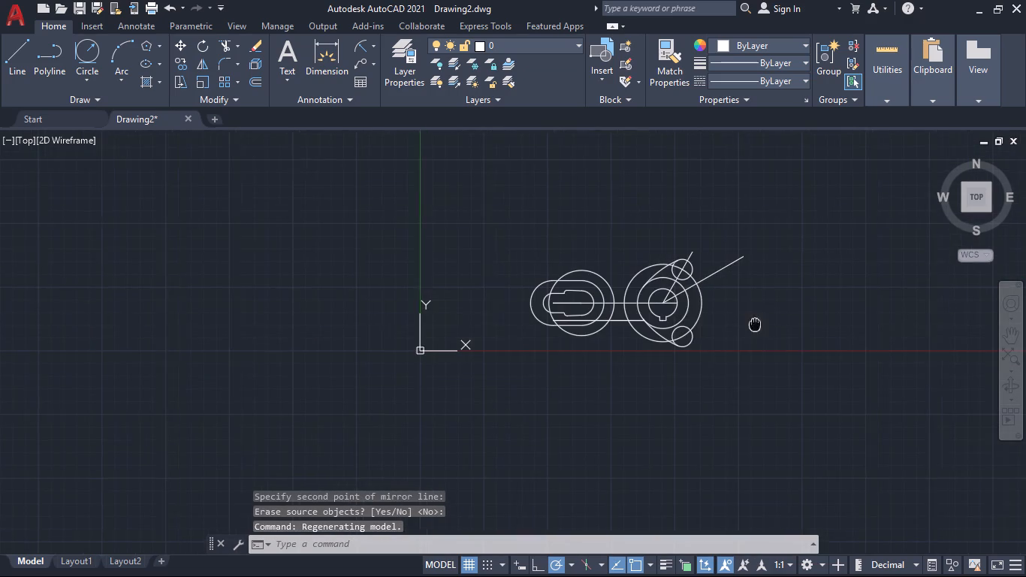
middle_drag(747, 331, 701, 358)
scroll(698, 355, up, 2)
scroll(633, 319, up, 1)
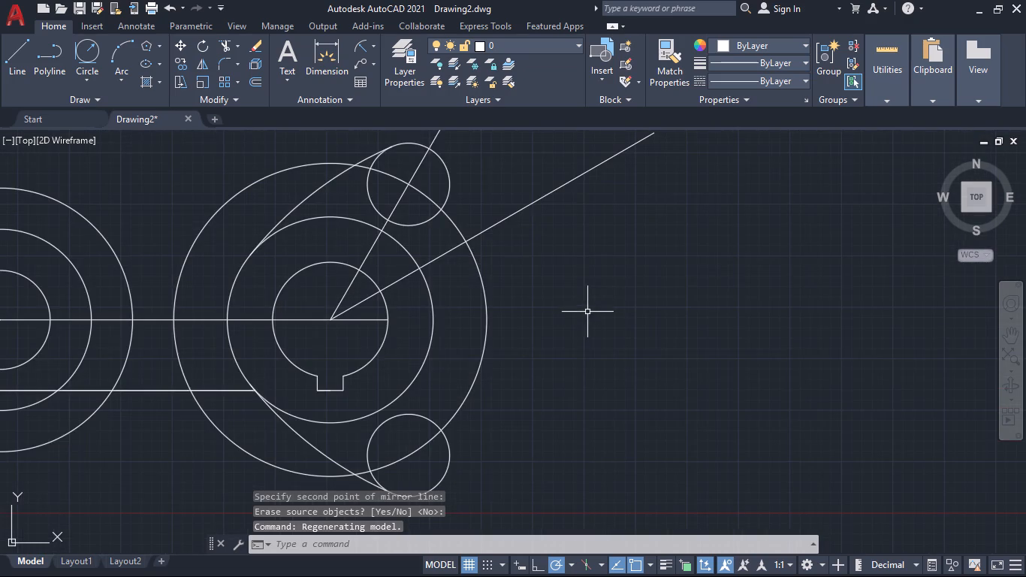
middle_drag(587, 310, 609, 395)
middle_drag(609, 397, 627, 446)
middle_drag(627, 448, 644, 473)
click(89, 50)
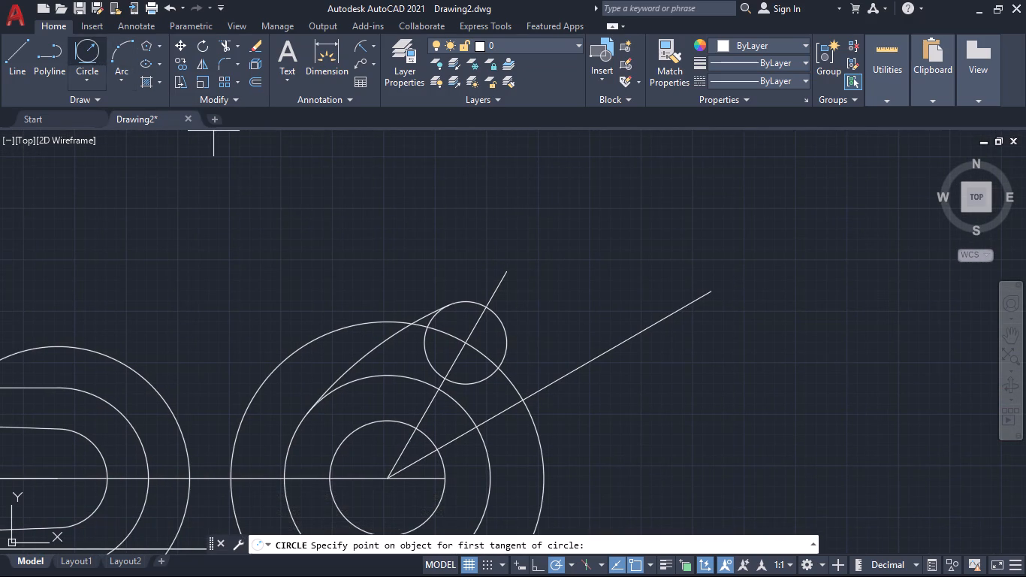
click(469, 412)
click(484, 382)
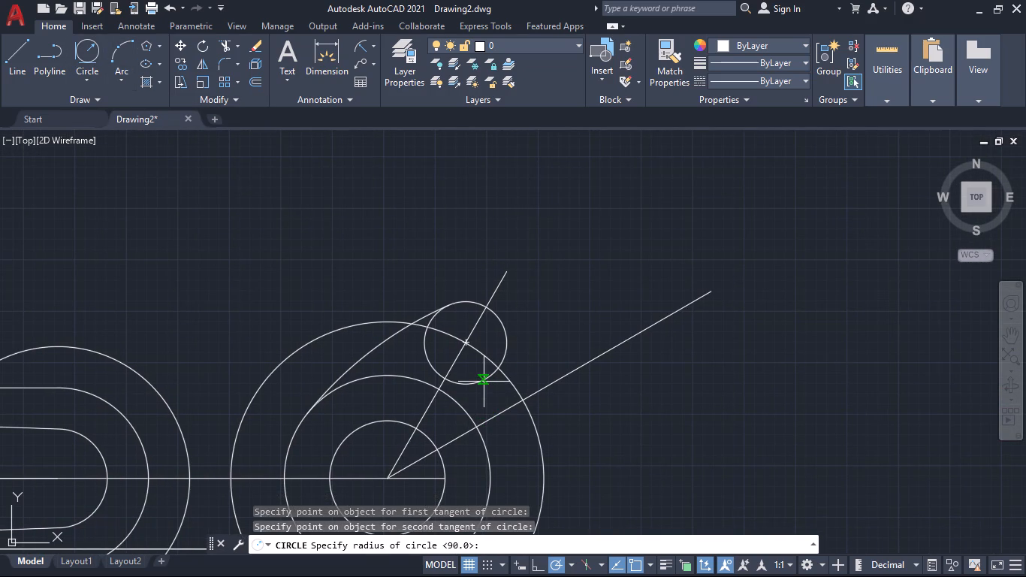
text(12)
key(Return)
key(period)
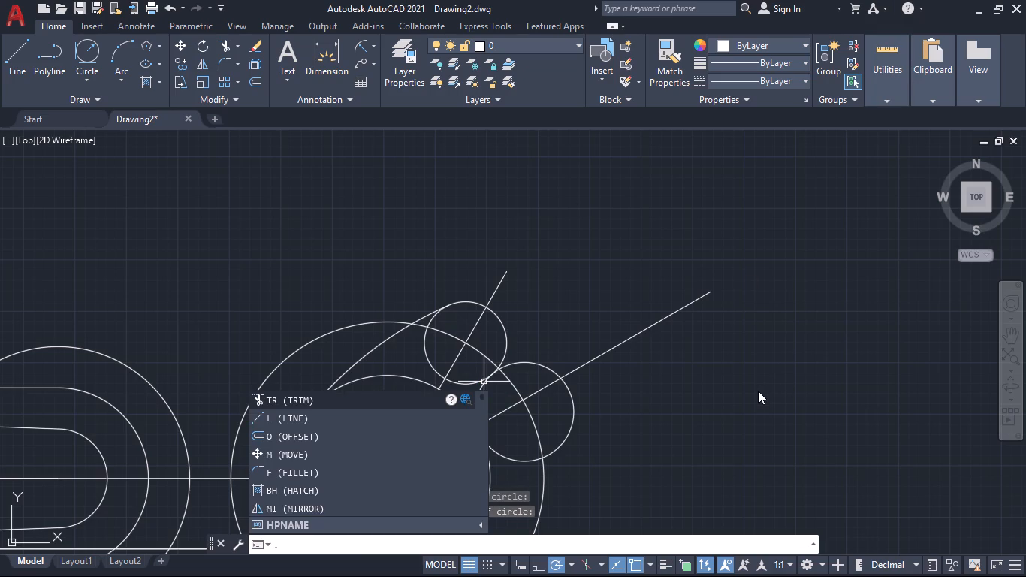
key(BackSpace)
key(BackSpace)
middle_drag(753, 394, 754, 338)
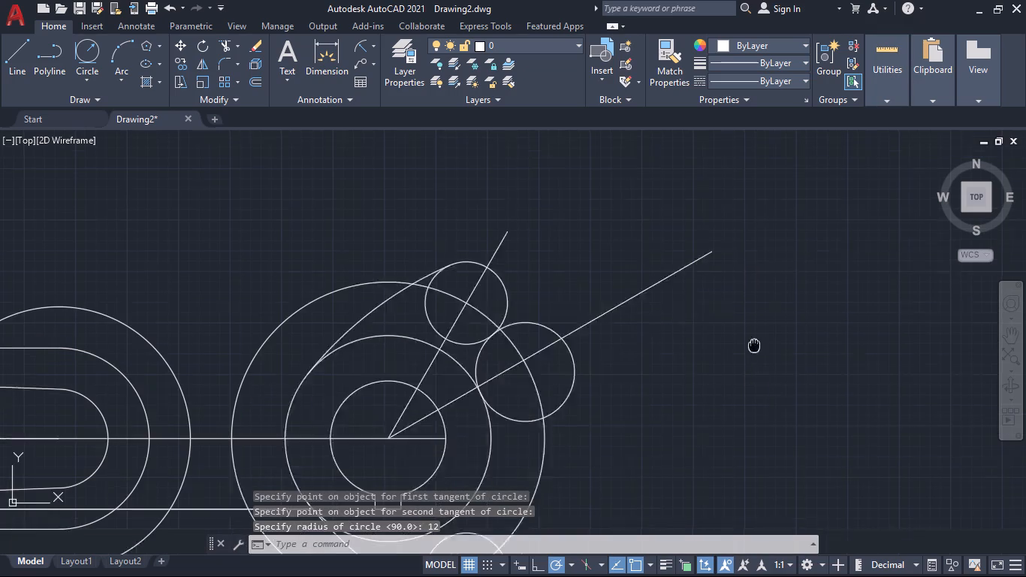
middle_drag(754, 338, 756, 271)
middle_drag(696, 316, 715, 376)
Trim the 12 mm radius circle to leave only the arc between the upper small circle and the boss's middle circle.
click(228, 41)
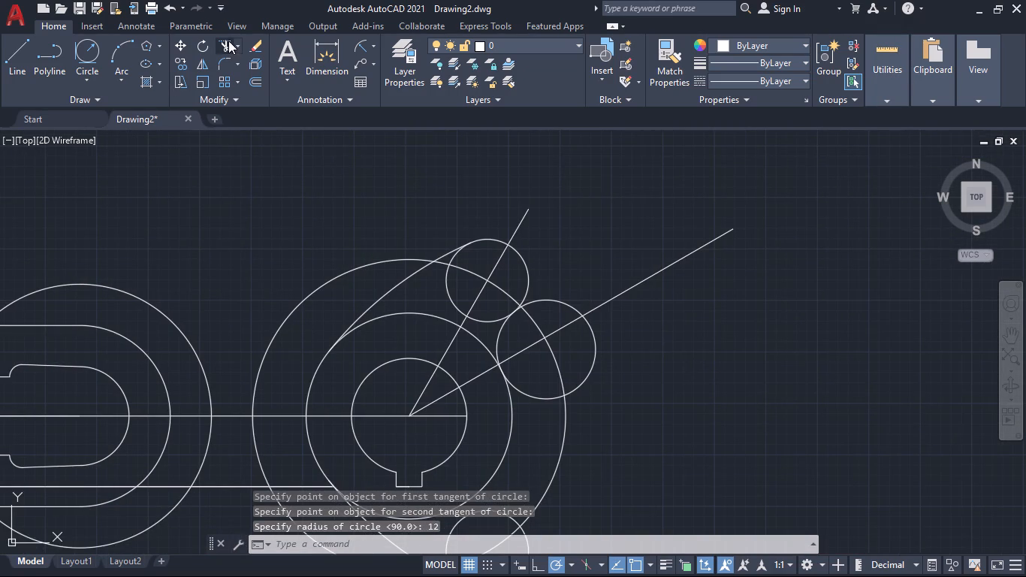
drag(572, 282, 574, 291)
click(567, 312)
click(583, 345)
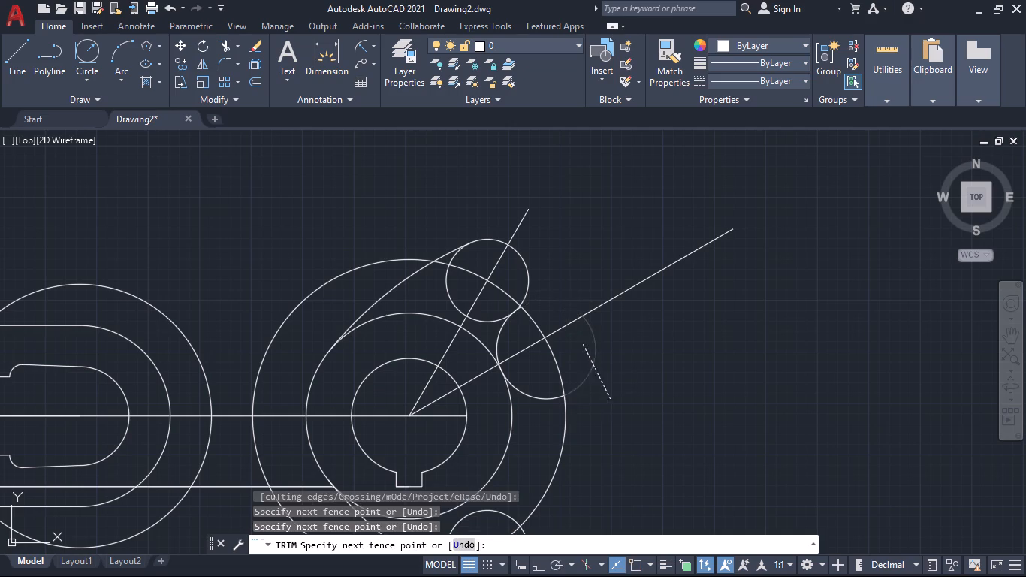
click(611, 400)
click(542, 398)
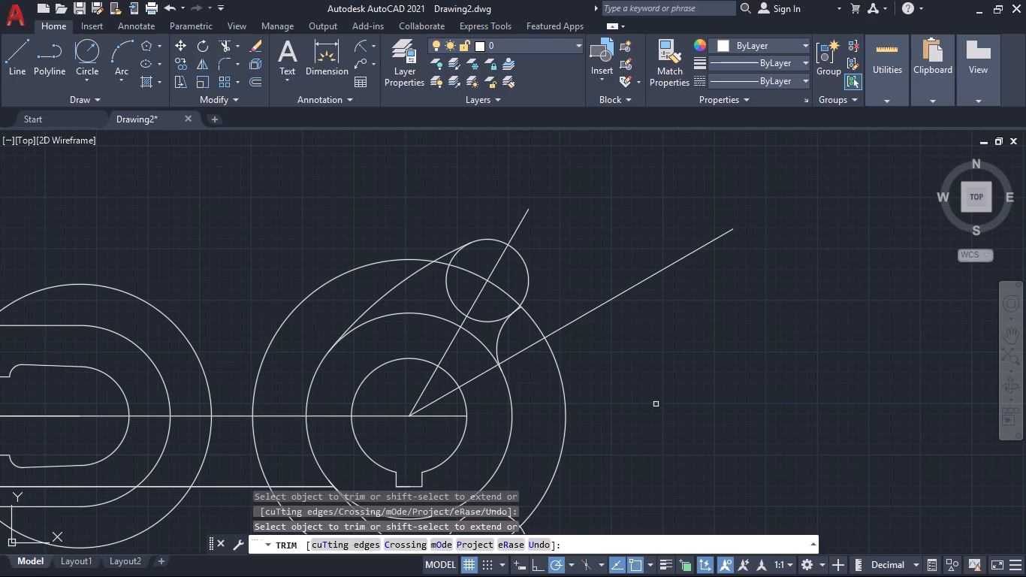
Trim the boss's outer circle on its slot-end side, including its portions beside and inside the lower small circle.
middle_drag(683, 410, 672, 365)
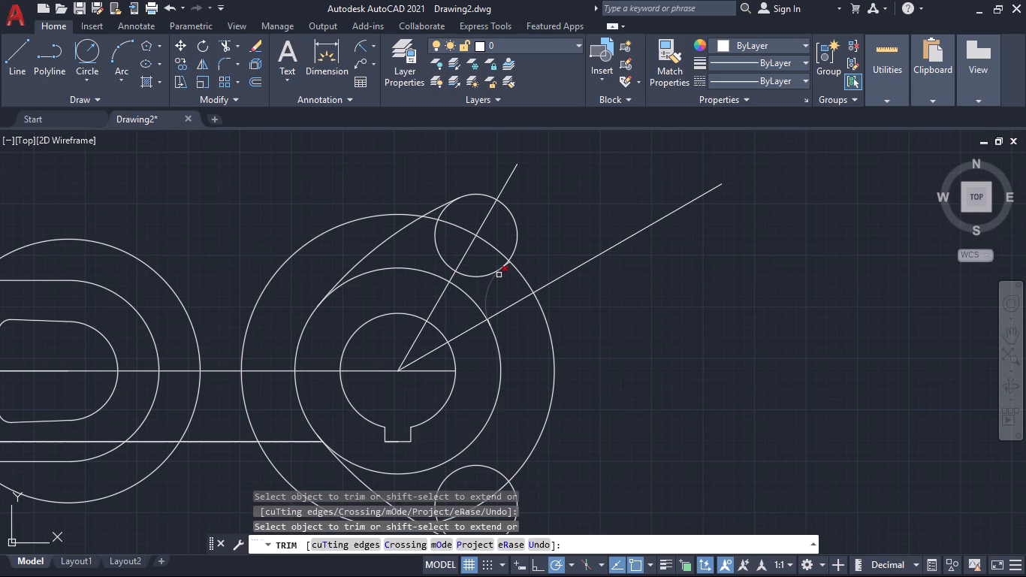
click(271, 282)
middle_drag(272, 282, 342, 178)
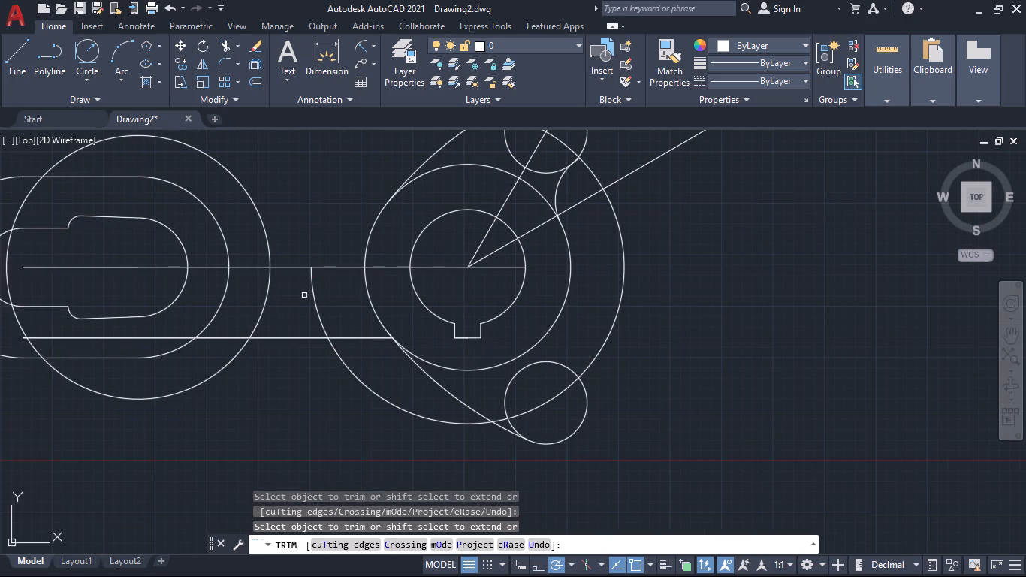
click(321, 304)
click(303, 306)
click(339, 360)
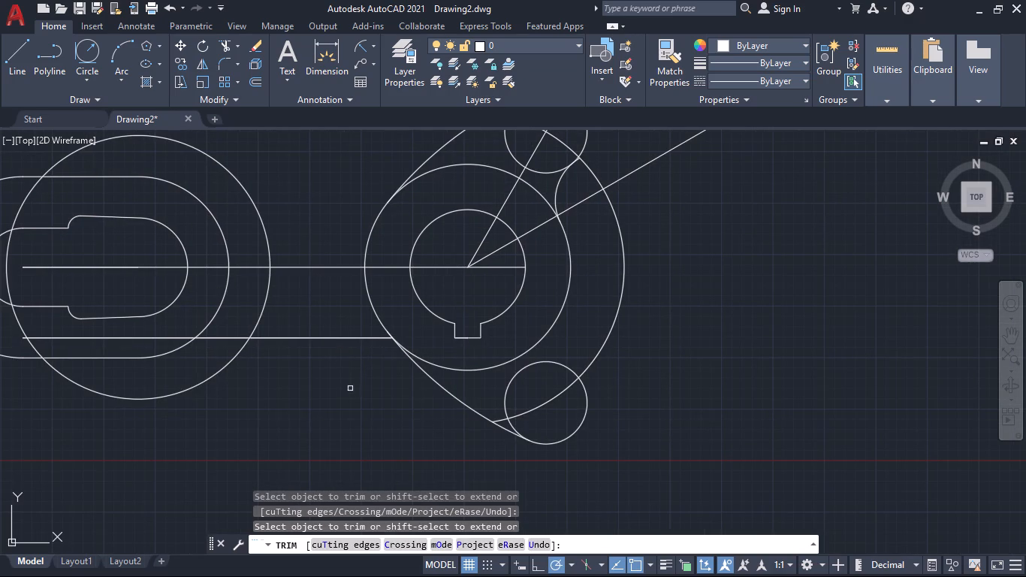
middle_drag(399, 430, 330, 417)
scroll(422, 412, up, 2)
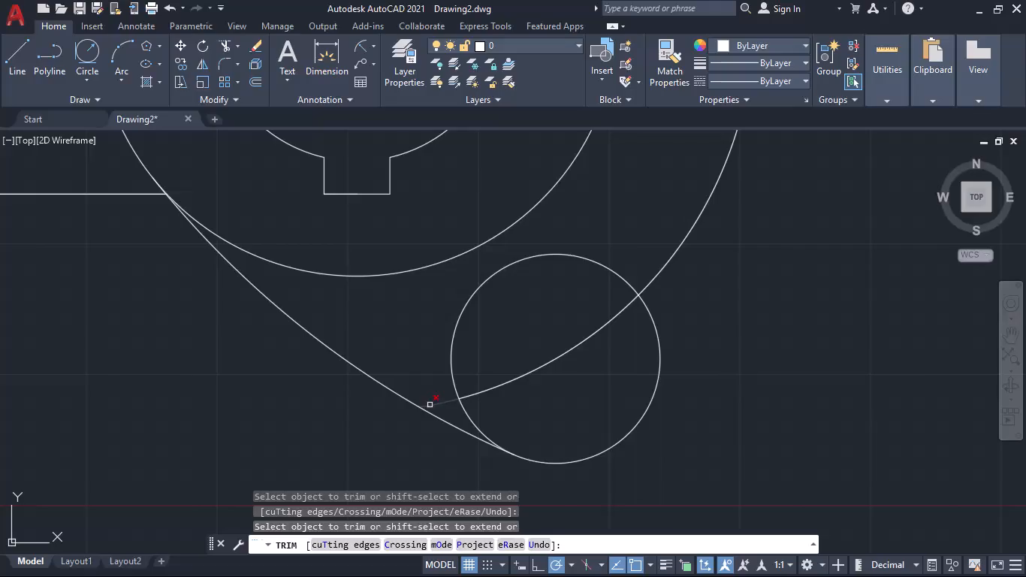
click(430, 404)
click(516, 380)
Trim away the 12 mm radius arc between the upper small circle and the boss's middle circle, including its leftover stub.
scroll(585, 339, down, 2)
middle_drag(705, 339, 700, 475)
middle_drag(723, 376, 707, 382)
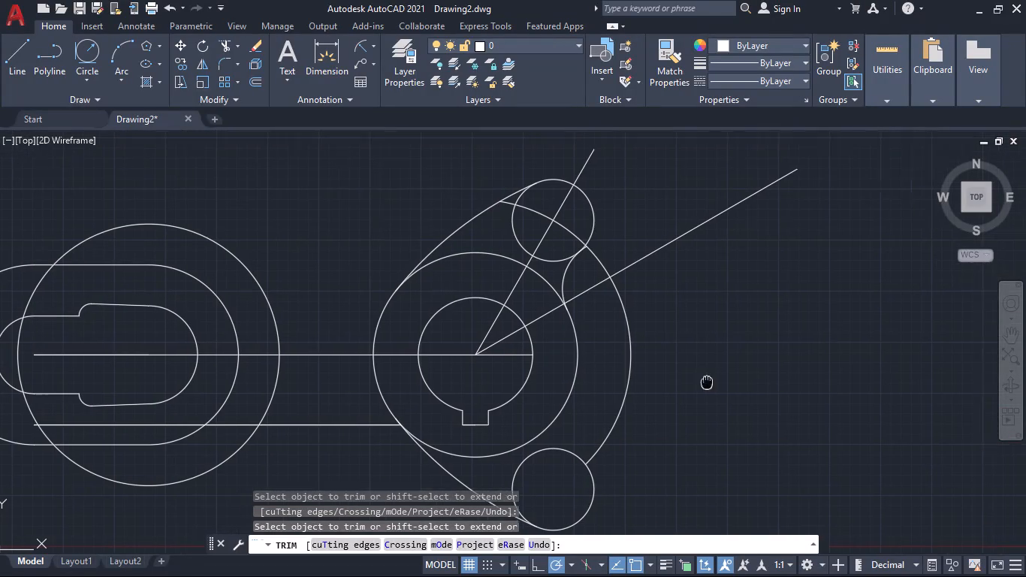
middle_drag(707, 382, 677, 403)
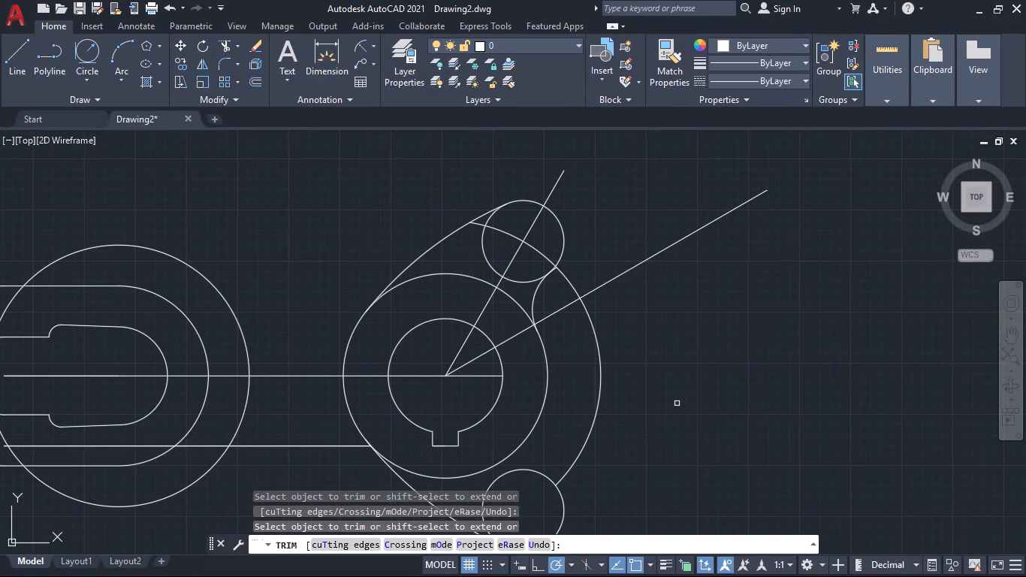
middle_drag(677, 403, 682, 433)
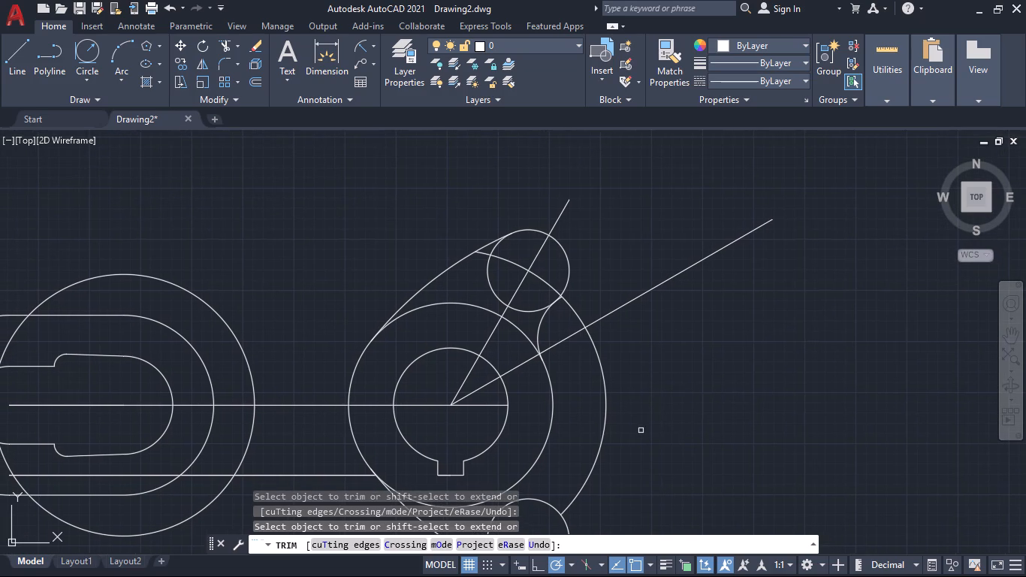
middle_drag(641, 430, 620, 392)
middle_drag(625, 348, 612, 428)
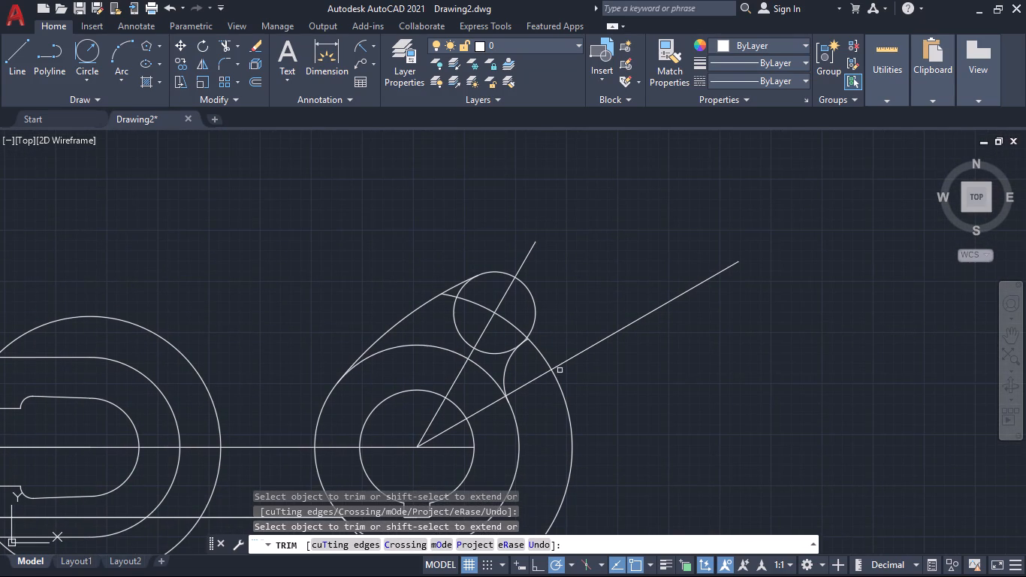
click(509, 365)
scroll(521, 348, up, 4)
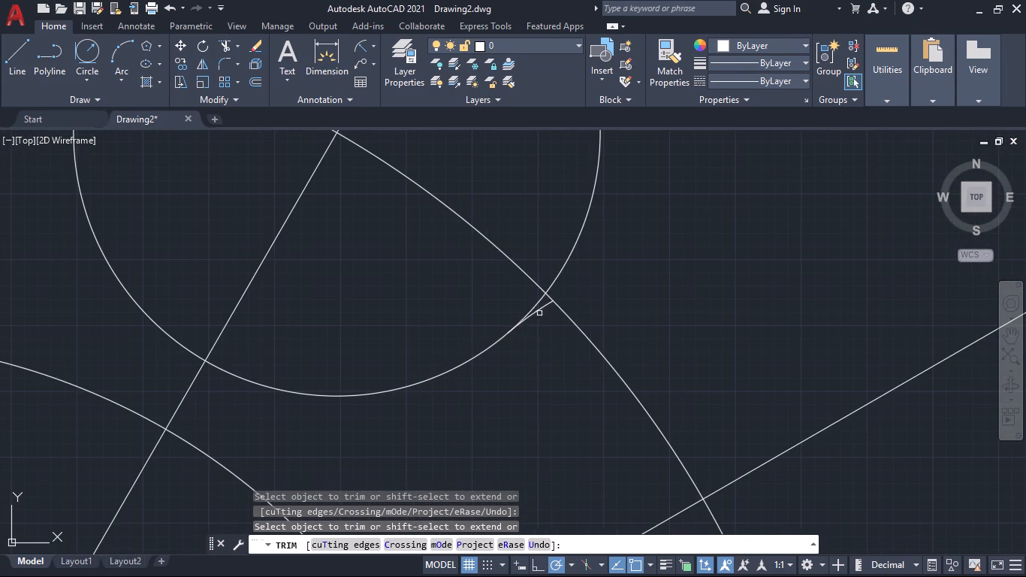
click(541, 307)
Draw a 12 mm radius circle tangent to the upper small circle and the boss's outer circle.
scroll(642, 264, down, 3)
middle_drag(694, 246, 656, 292)
click(90, 55)
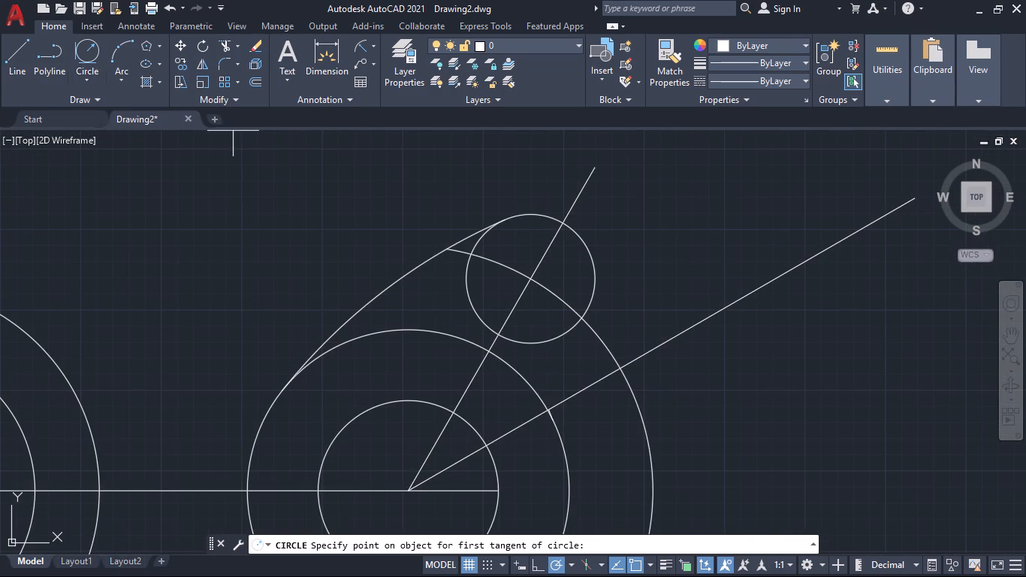
click(594, 297)
click(606, 346)
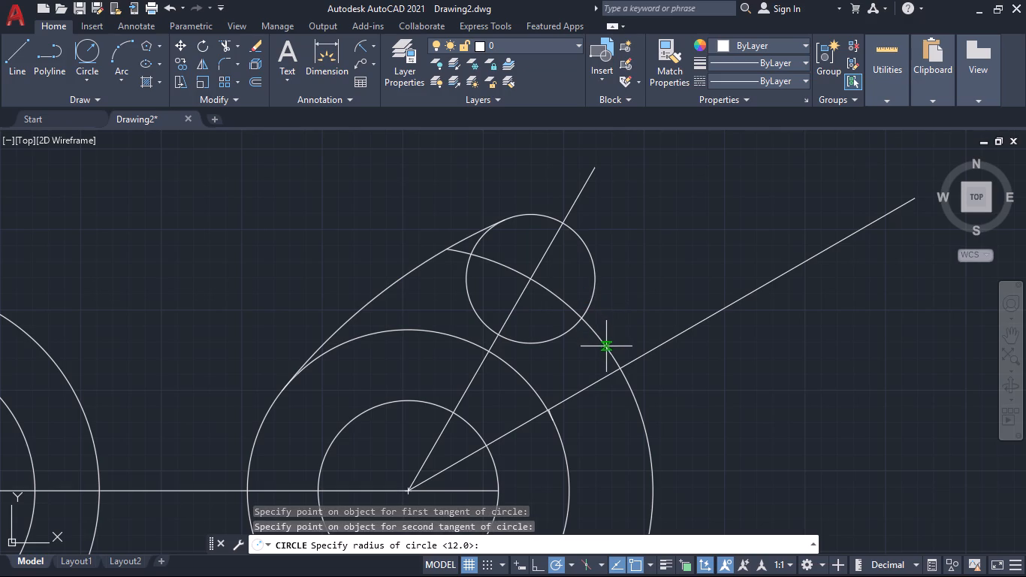
text(12)
key(Return)
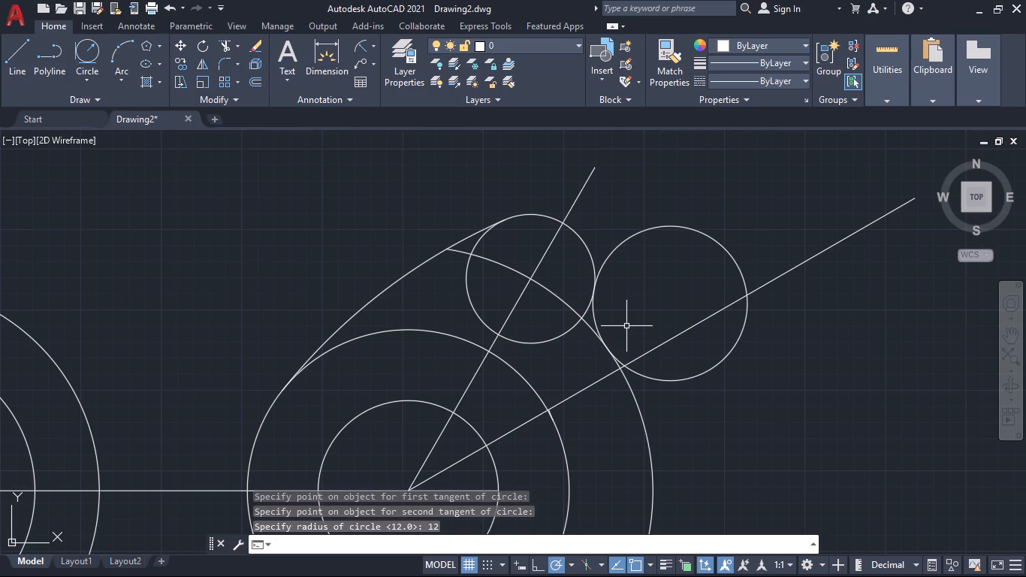
Trim the 12 mm radius circle to leave only the arc from the upper small circle to the long angled line.
middle_drag(644, 297, 543, 351)
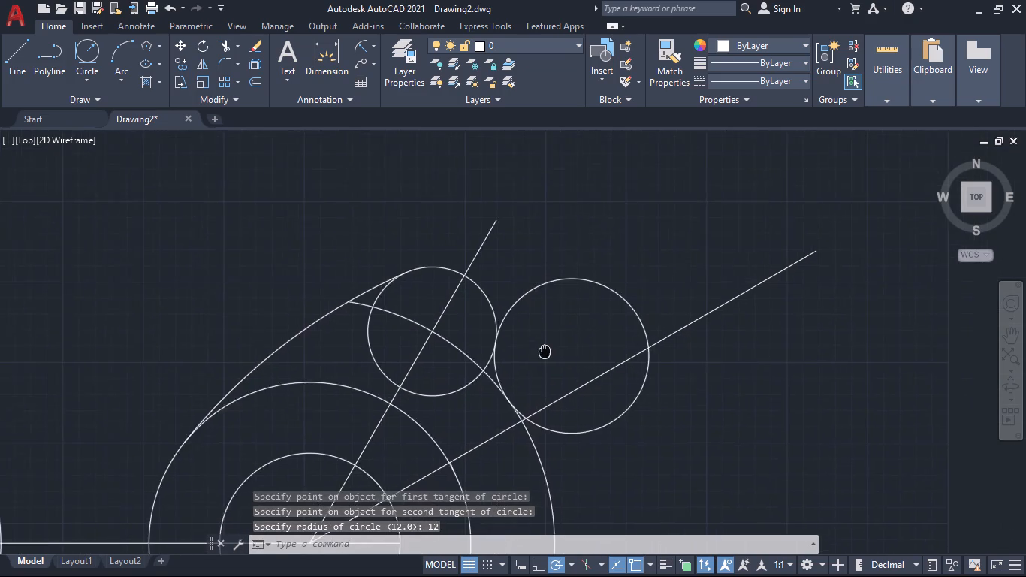
middle_drag(543, 351, 497, 400)
scroll(466, 416, up, 1)
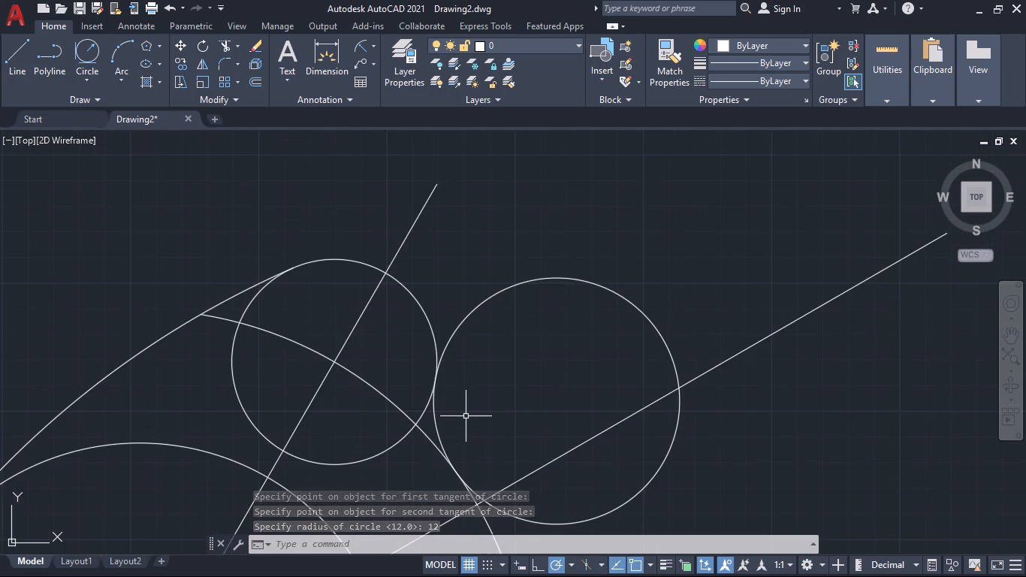
scroll(466, 416, up, 1)
middle_drag(465, 416, 456, 292)
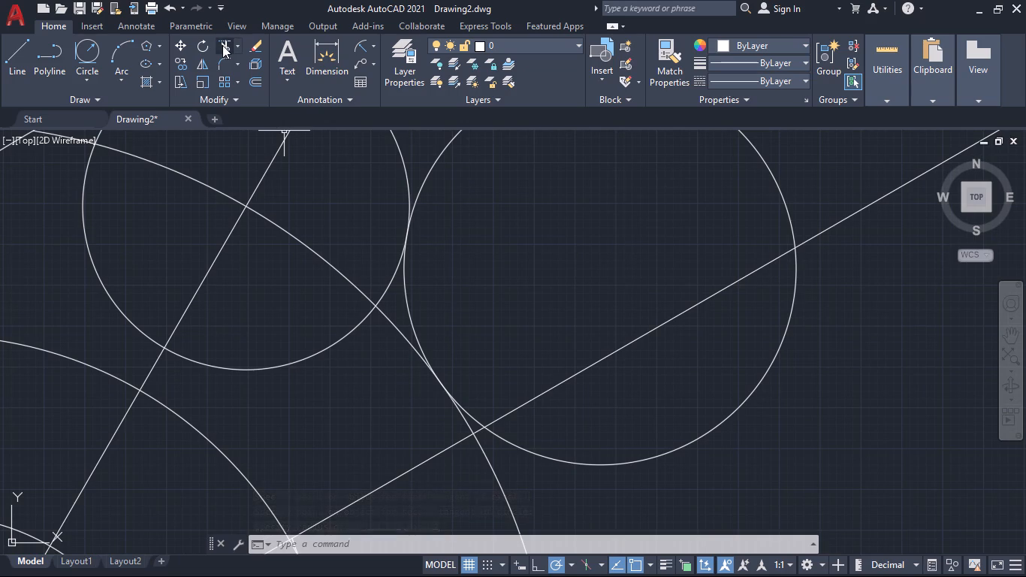
click(222, 45)
drag(764, 322, 767, 334)
click(809, 387)
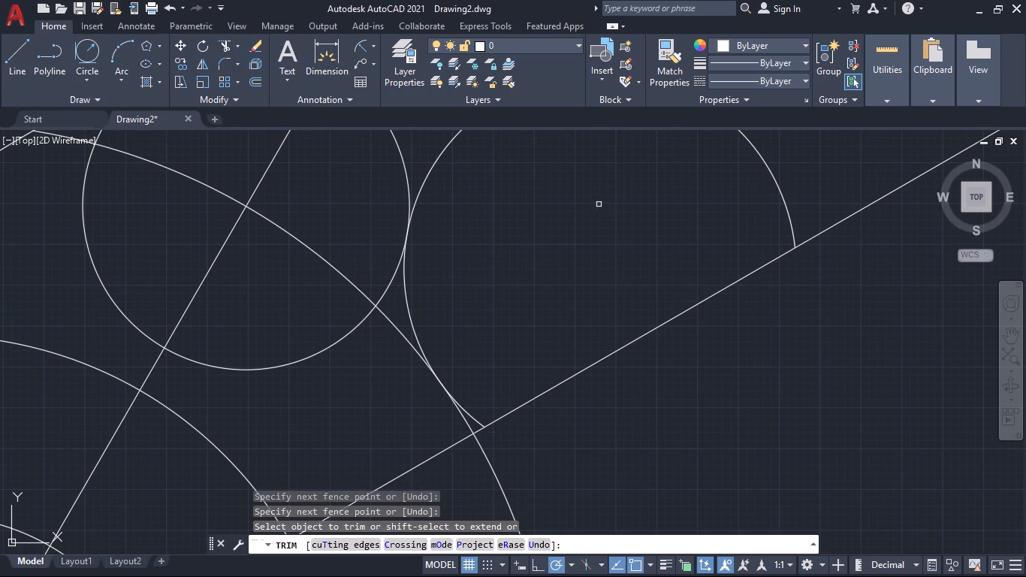
middle_drag(599, 204, 645, 366)
click(536, 299)
click(532, 236)
Trim the boss's outer circle between the upper small circle and the long angled line, beside the 12 mm arc.
scroll(651, 356, down, 2)
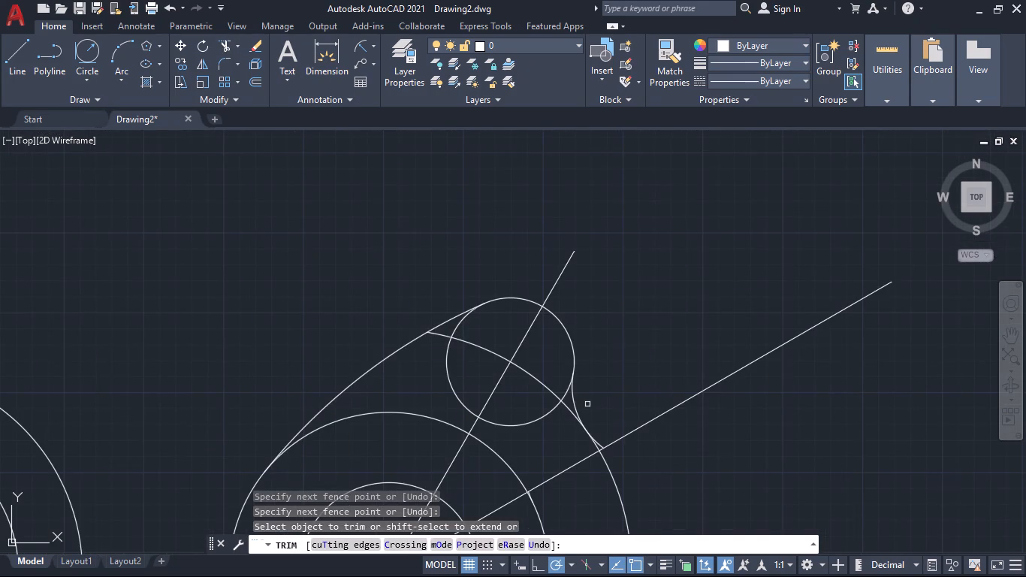
scroll(571, 406, up, 2)
click(563, 406)
click(560, 434)
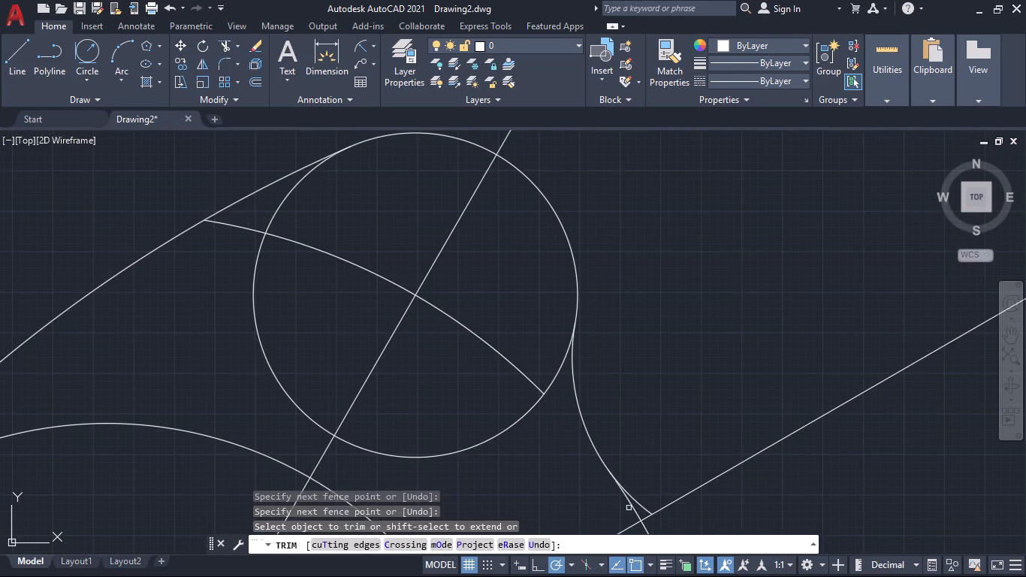
click(635, 511)
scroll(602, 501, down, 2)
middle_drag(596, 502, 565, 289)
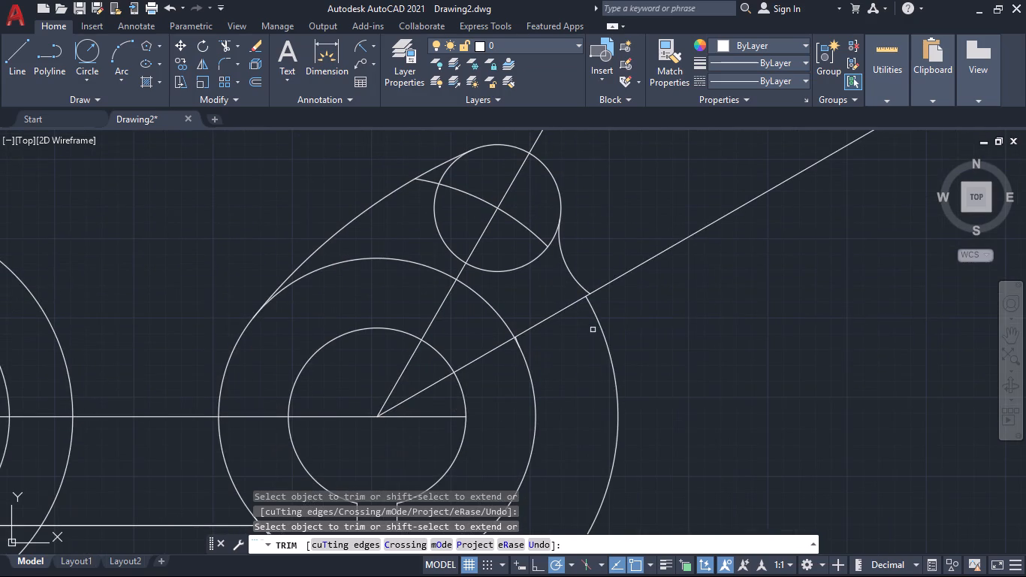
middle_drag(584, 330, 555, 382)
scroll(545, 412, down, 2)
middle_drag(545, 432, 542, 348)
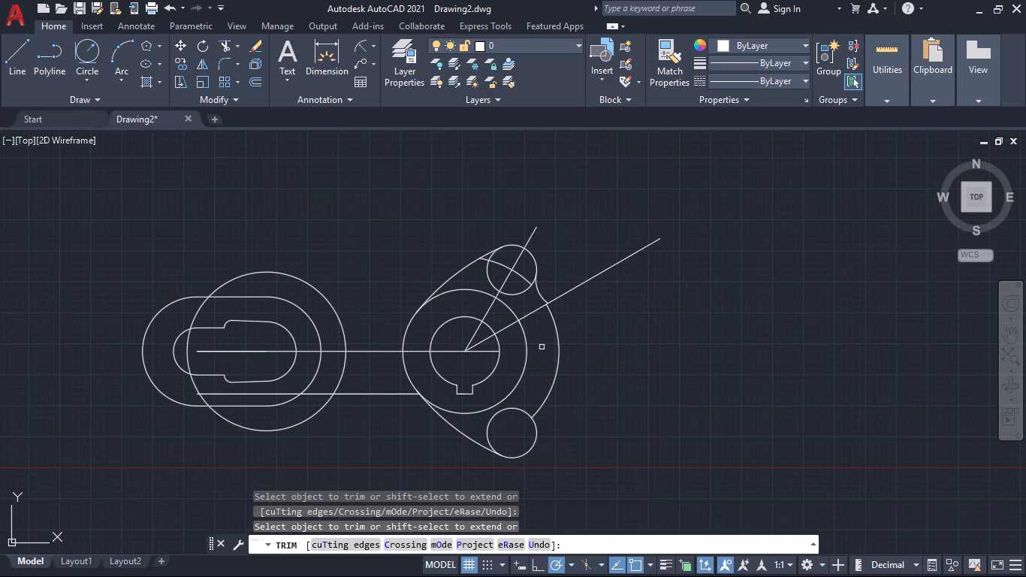
Trim away the 12 mm radius arc between the upper small circle and the long angled line.
middle_drag(542, 347, 522, 451)
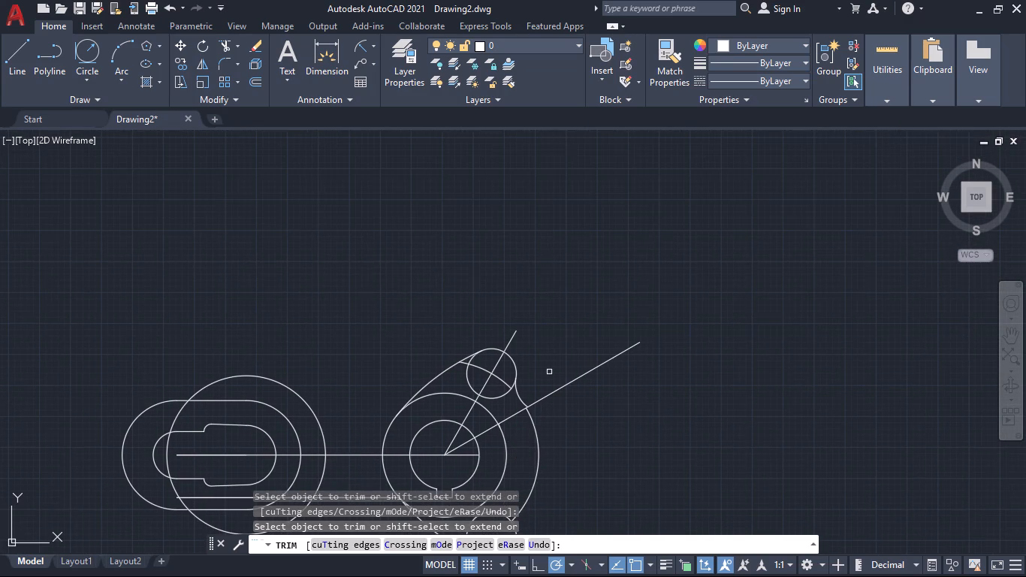
scroll(543, 377, up, 3)
middle_drag(525, 388, 543, 249)
scroll(513, 339, up, 1)
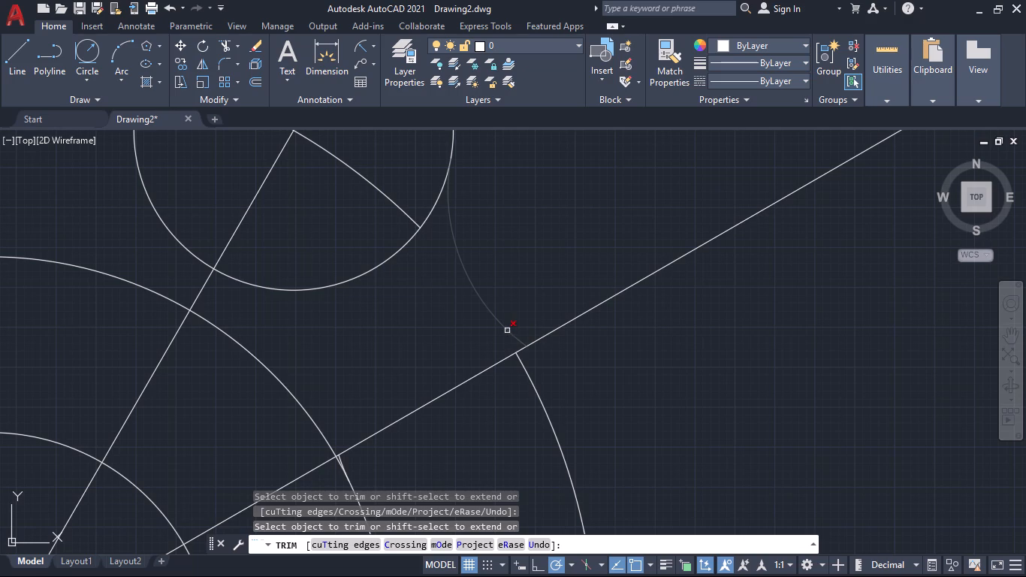
click(505, 328)
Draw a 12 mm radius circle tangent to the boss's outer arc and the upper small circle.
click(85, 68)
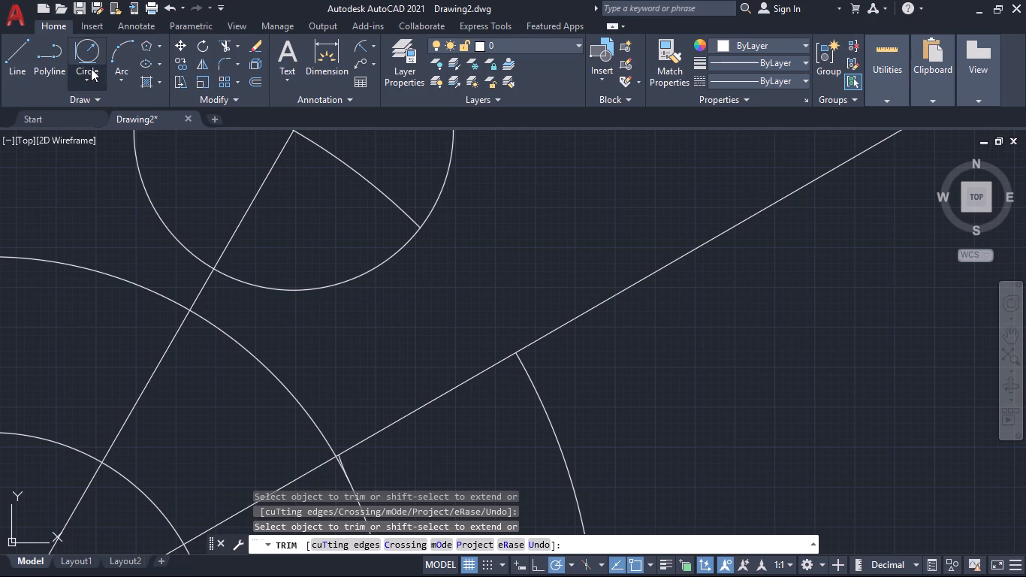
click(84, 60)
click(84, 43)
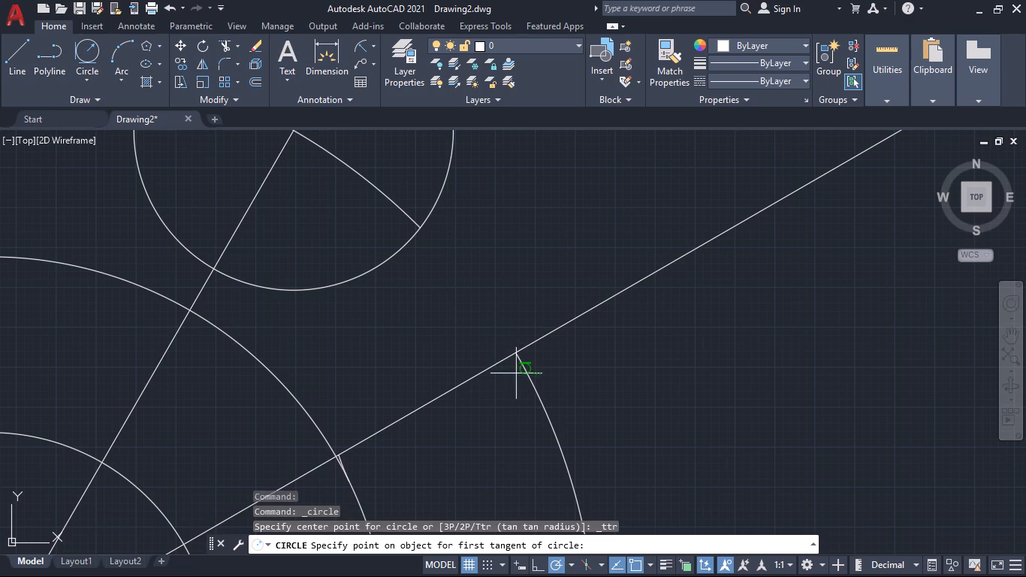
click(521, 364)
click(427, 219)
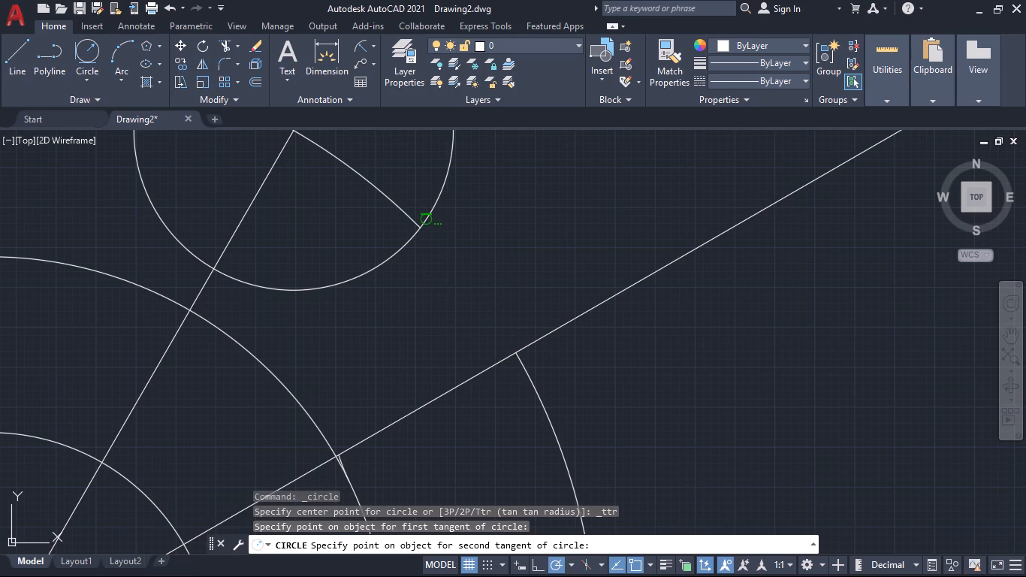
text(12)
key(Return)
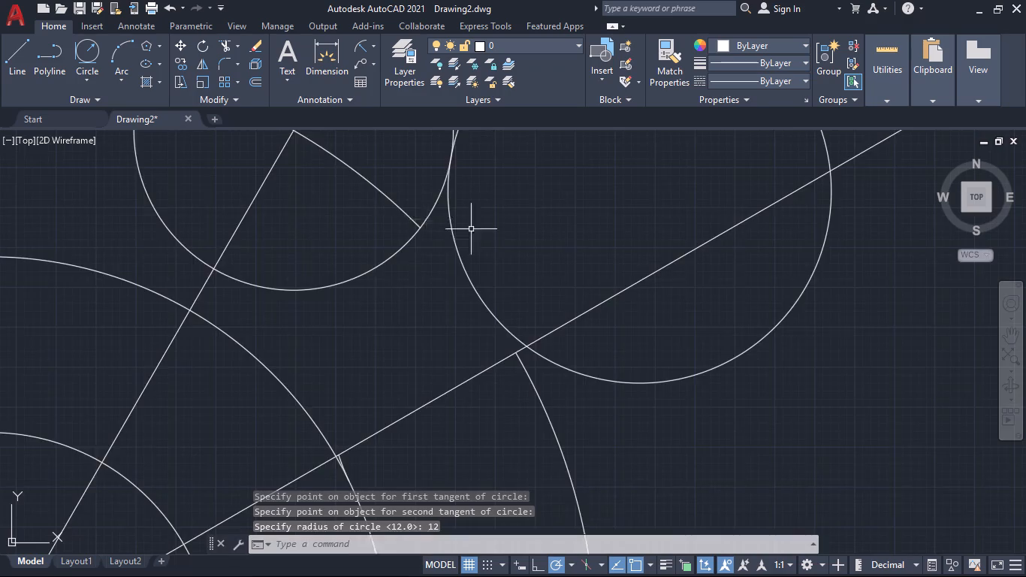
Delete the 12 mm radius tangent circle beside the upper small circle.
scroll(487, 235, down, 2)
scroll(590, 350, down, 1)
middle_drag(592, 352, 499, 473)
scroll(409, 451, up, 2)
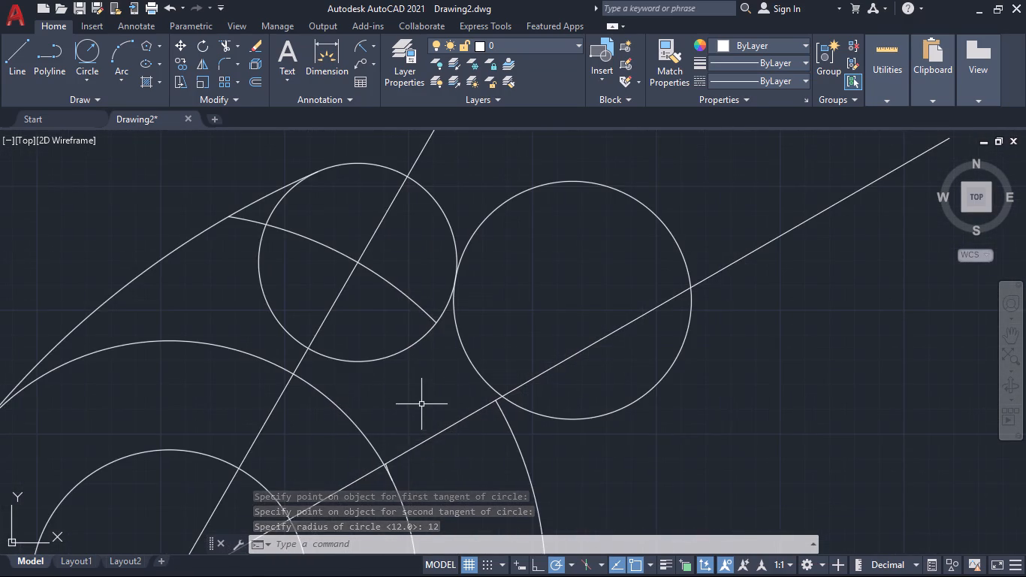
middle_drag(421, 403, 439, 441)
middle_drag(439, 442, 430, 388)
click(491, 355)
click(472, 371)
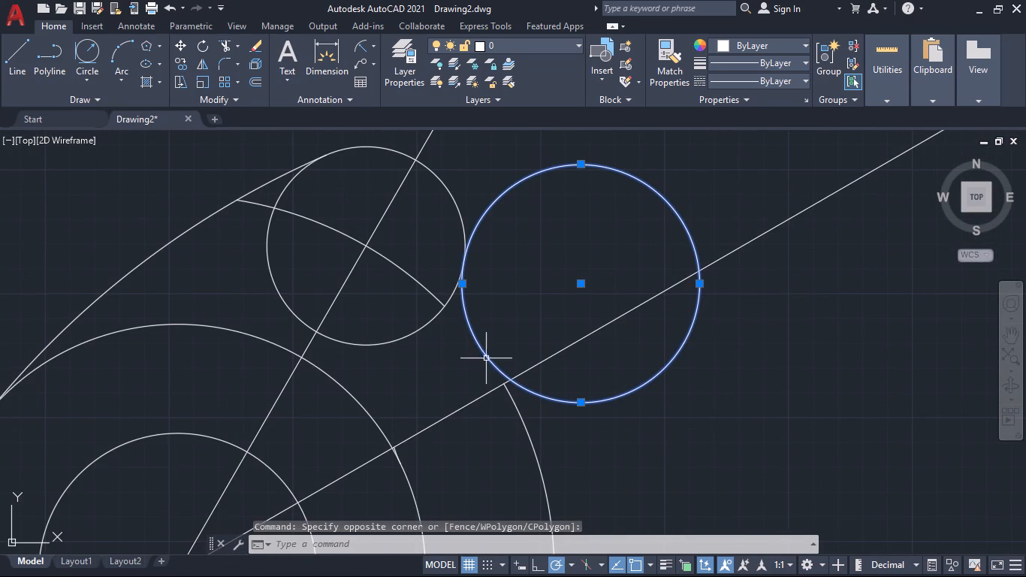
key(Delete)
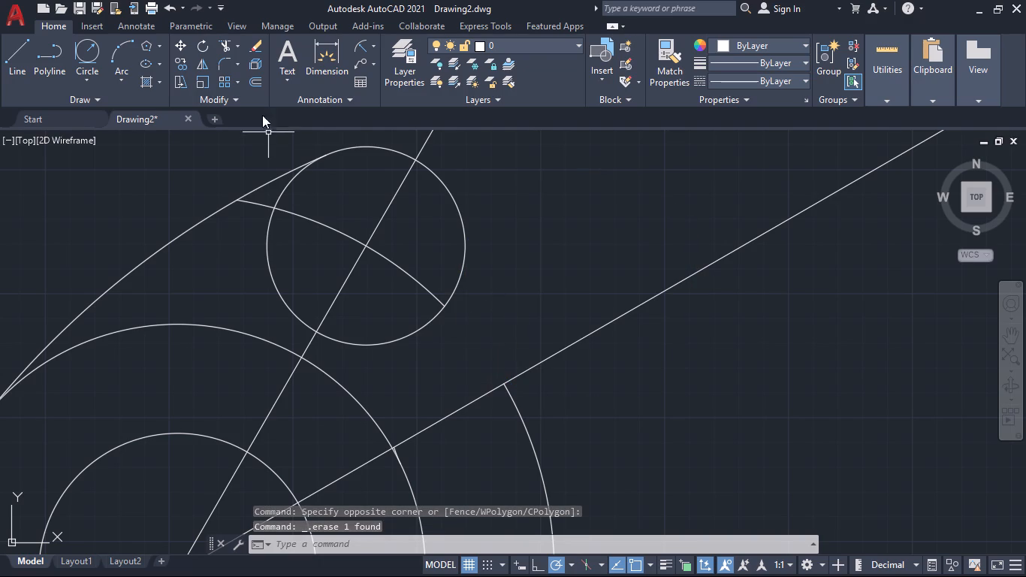
Fillet the boss's outer arc and the upper small circle with a 12 mm radius.
click(223, 62)
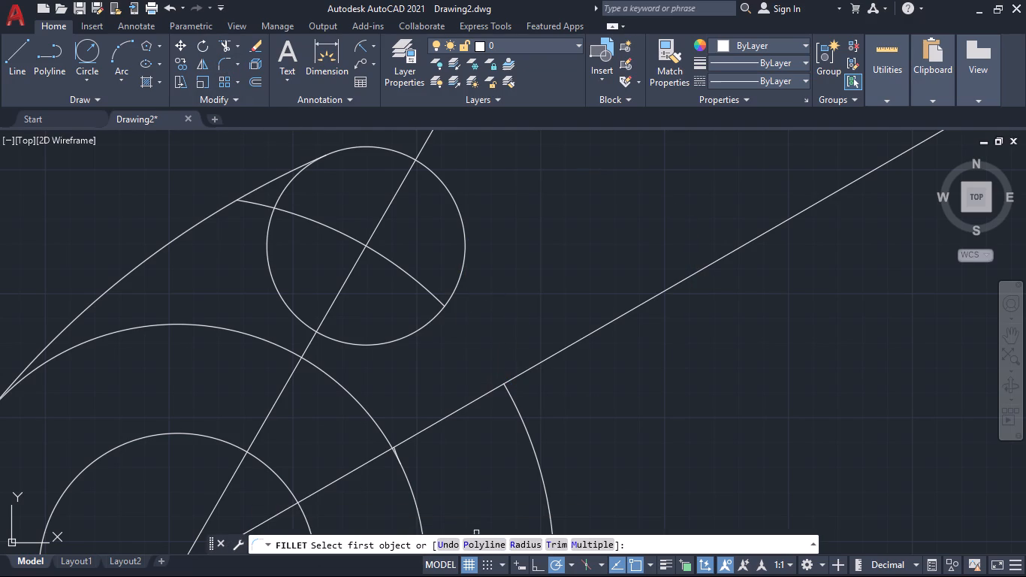
click(513, 539)
text(12)
key(Return)
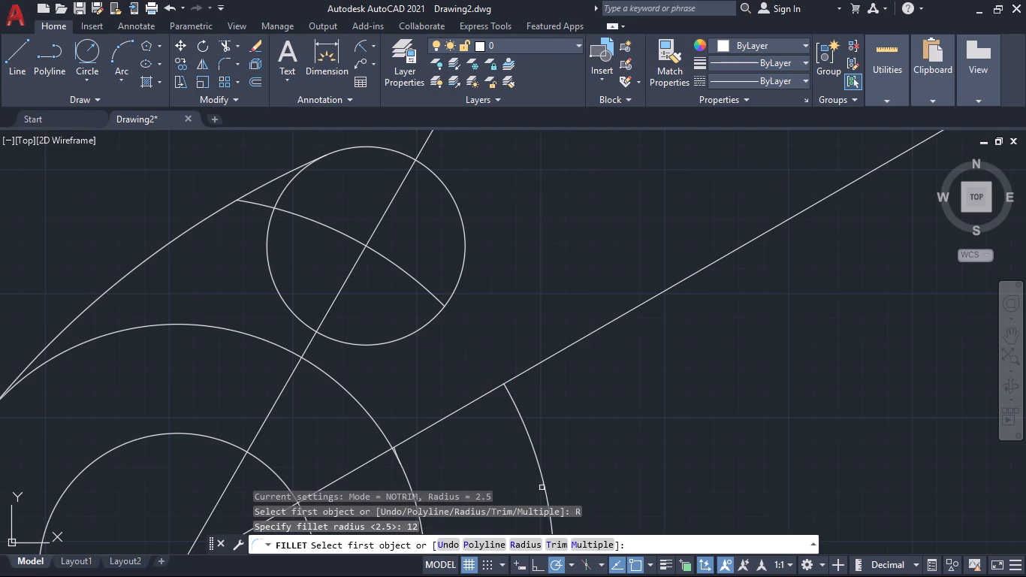
click(519, 414)
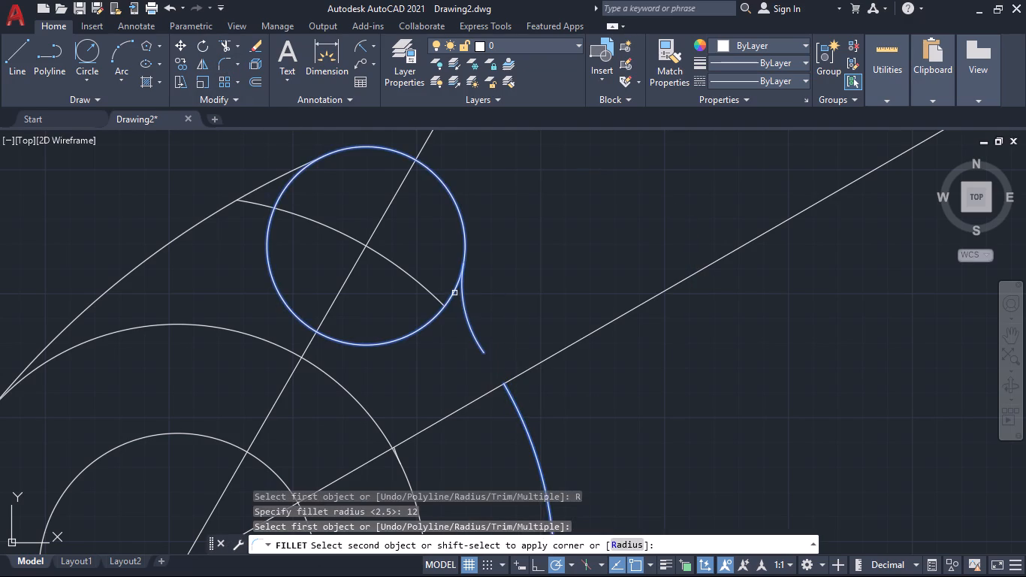
click(454, 293)
Draw a 5 mm line from the upper small circle's centre along the inner arc, continuing with a segment parallel to the short angled line.
middle_drag(503, 315, 495, 247)
middle_drag(495, 247, 539, 381)
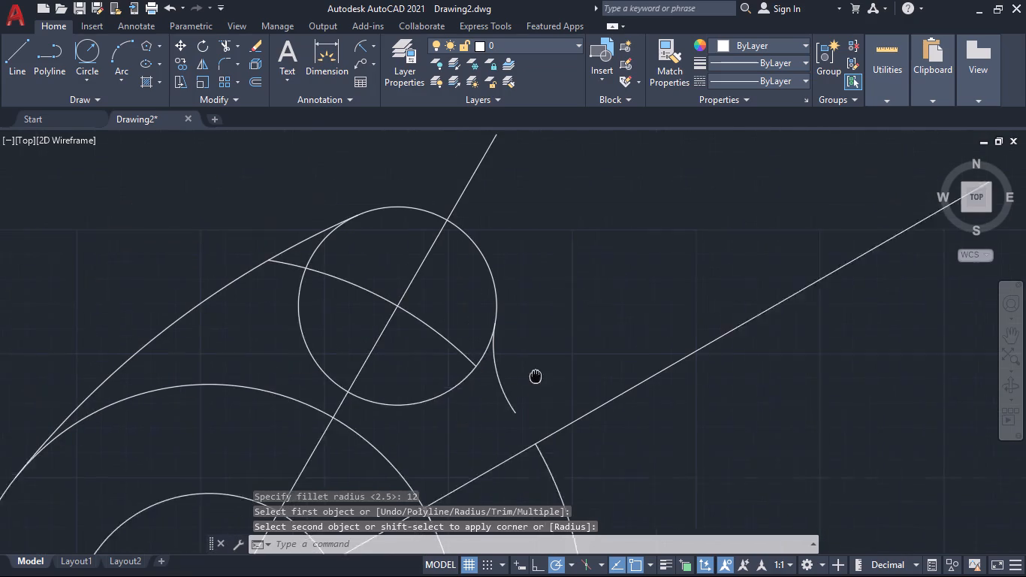
middle_drag(539, 381, 550, 399)
middle_drag(551, 399, 504, 321)
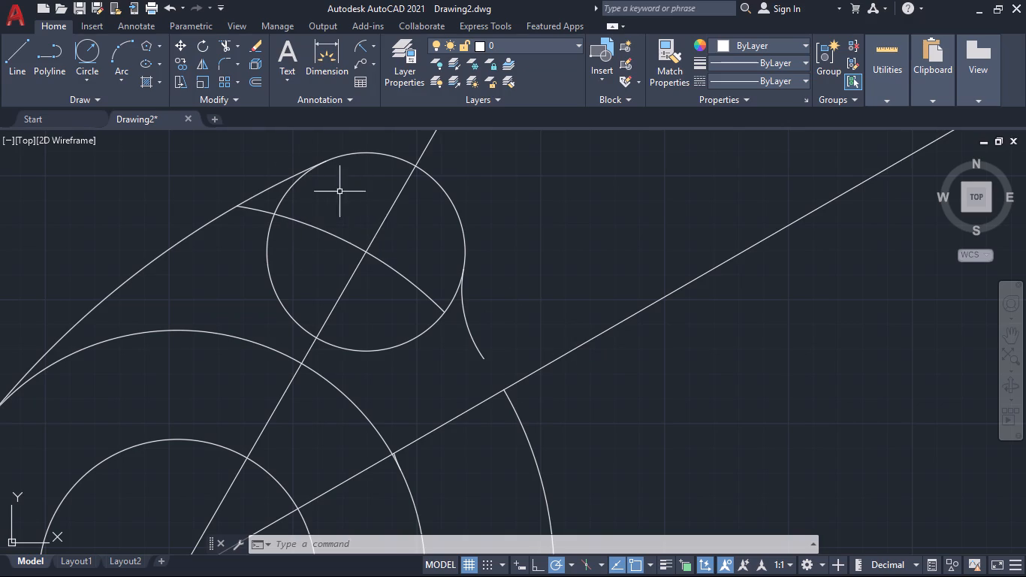
click(12, 50)
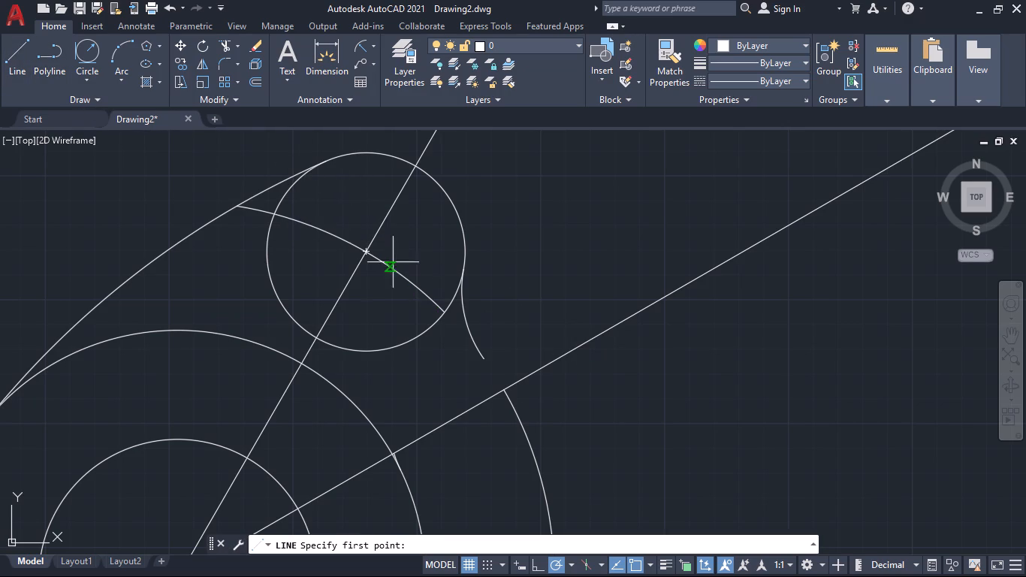
click(366, 250)
key(5)
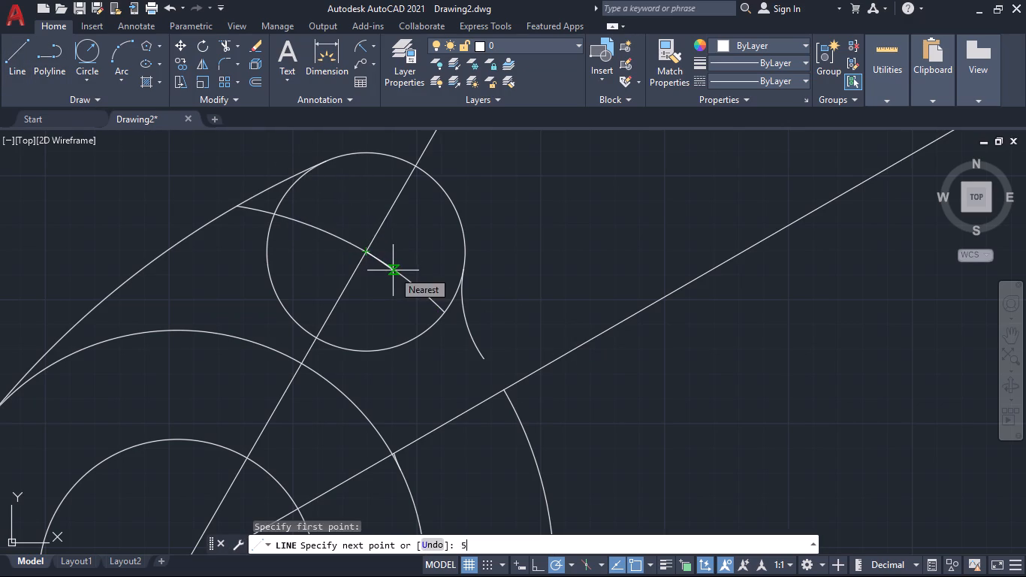
key(Return)
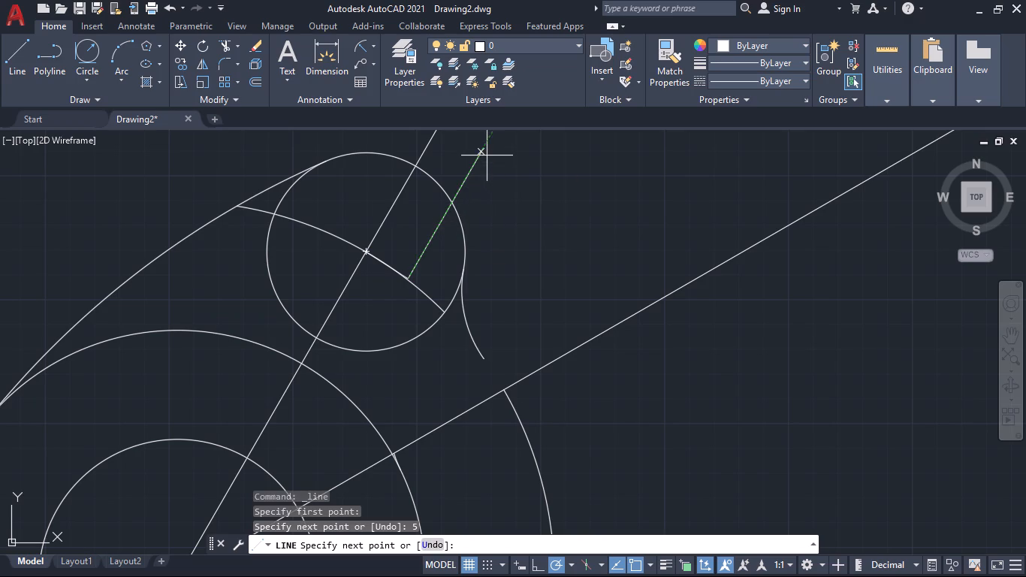
click(486, 155)
key(space)
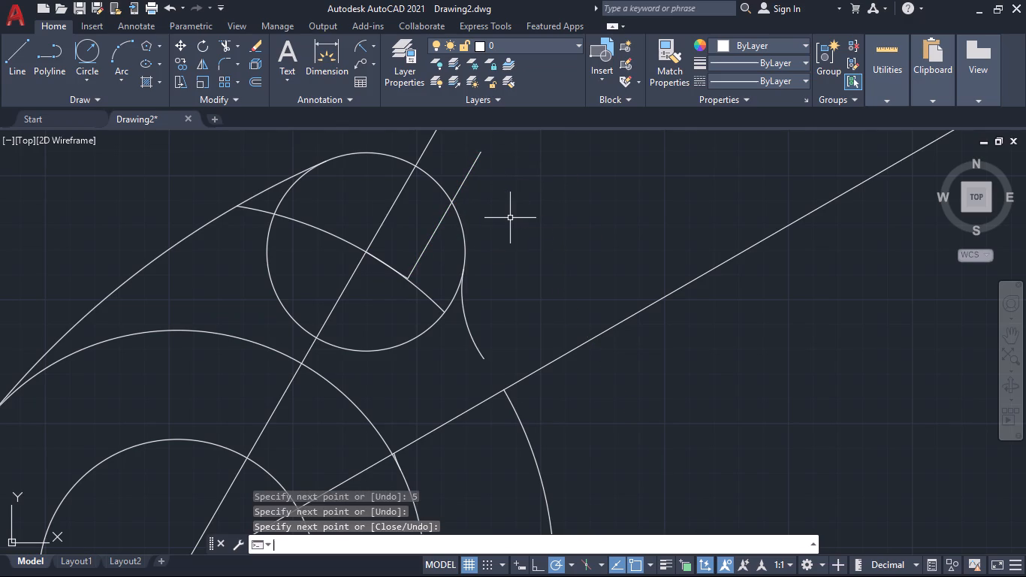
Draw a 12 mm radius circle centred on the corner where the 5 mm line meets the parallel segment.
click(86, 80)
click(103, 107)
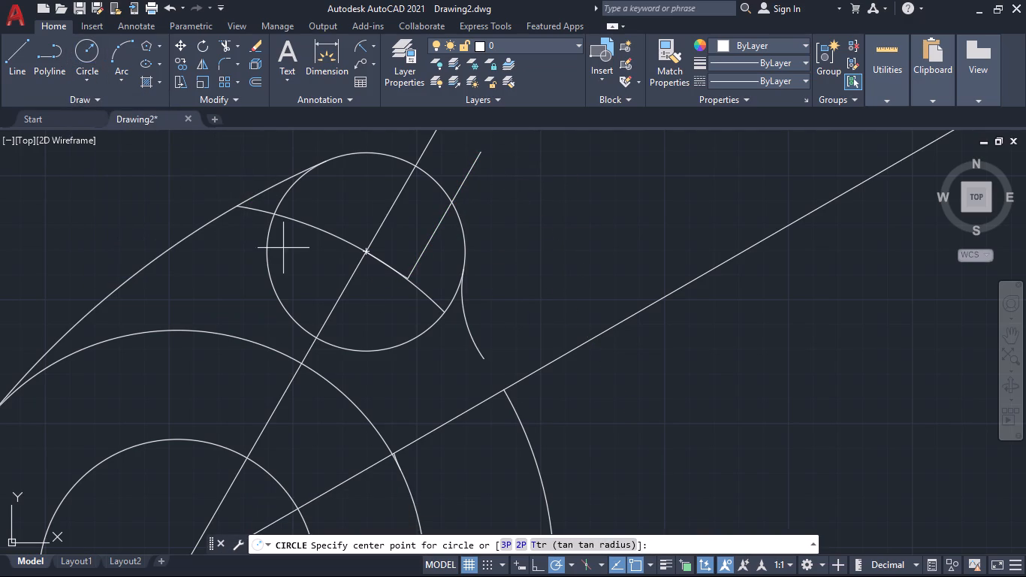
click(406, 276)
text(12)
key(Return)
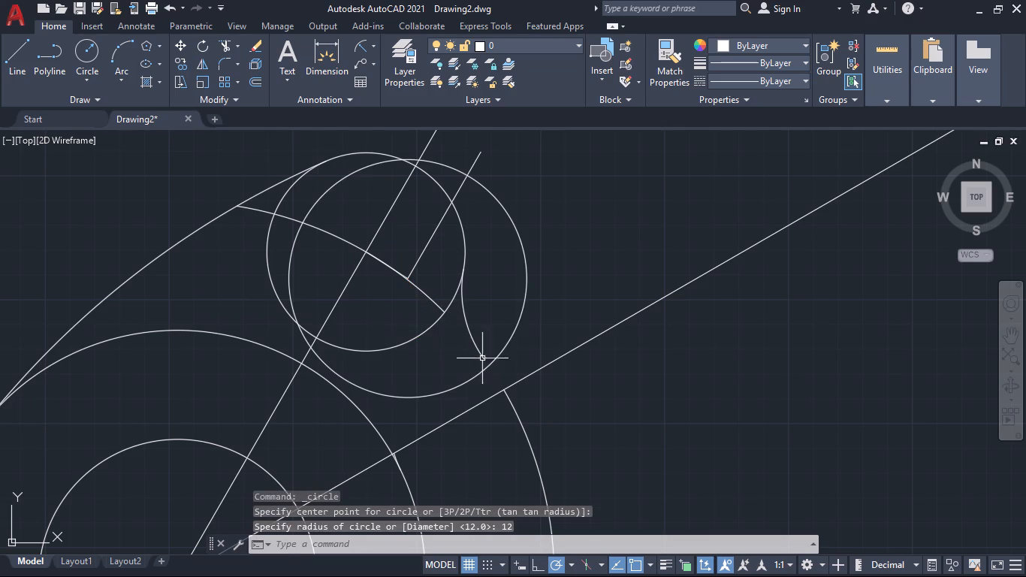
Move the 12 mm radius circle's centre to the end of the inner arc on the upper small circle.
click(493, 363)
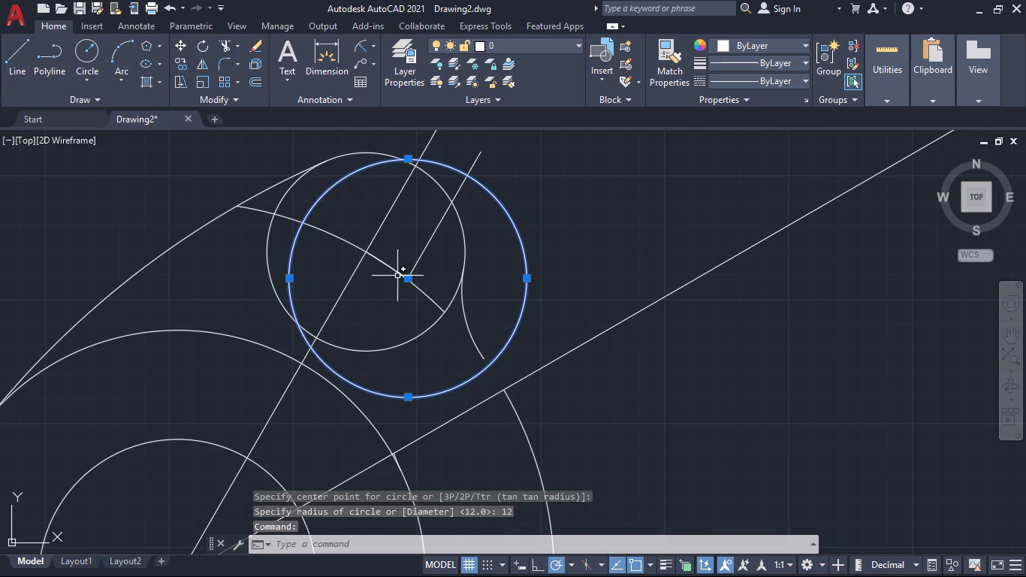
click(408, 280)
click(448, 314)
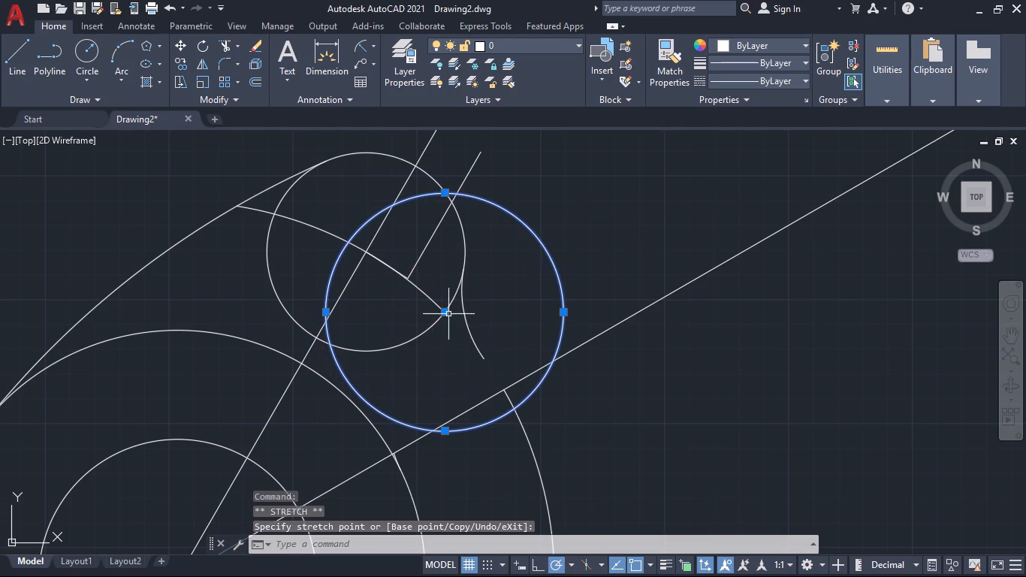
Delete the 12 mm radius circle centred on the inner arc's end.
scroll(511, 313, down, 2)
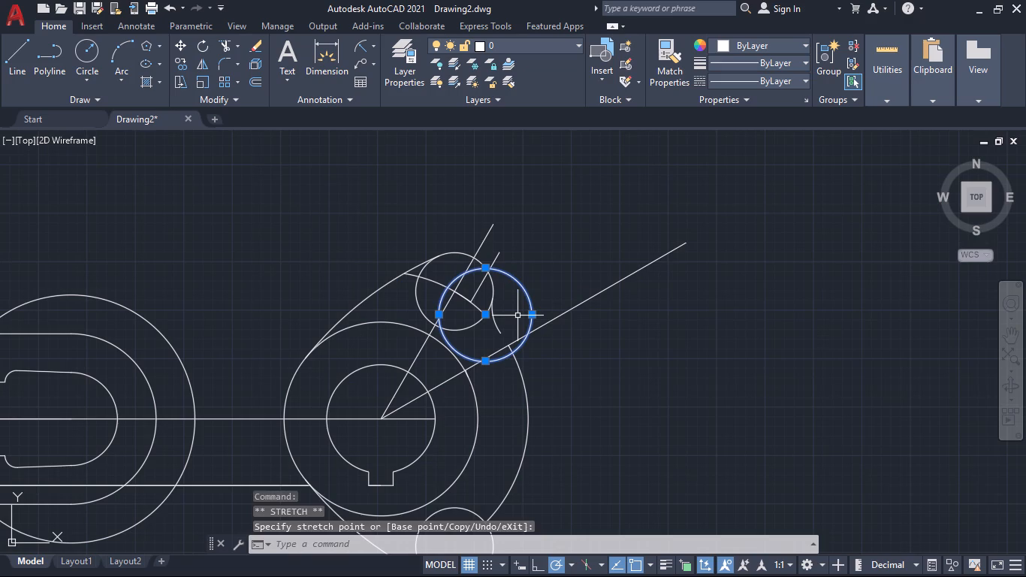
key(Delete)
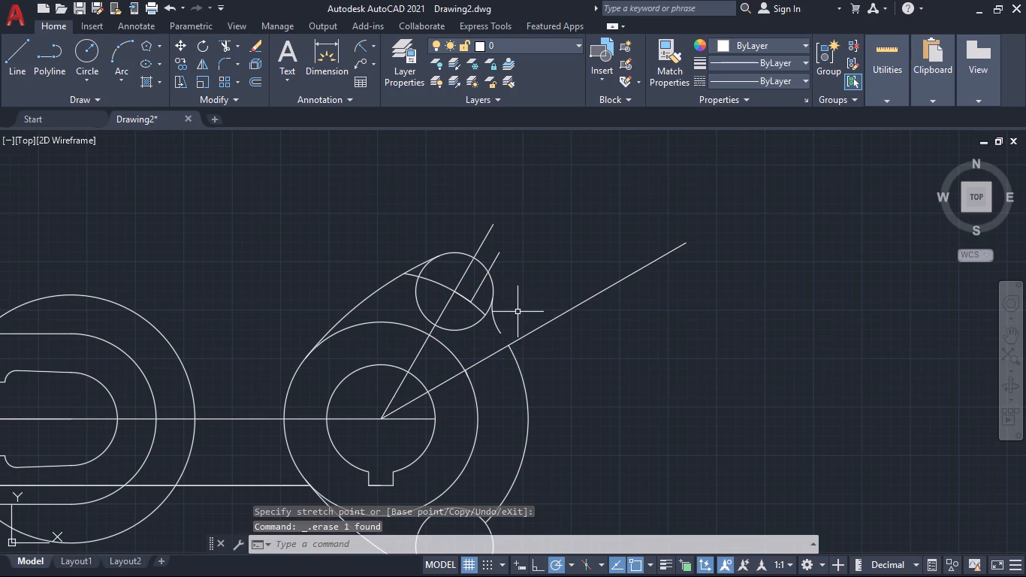
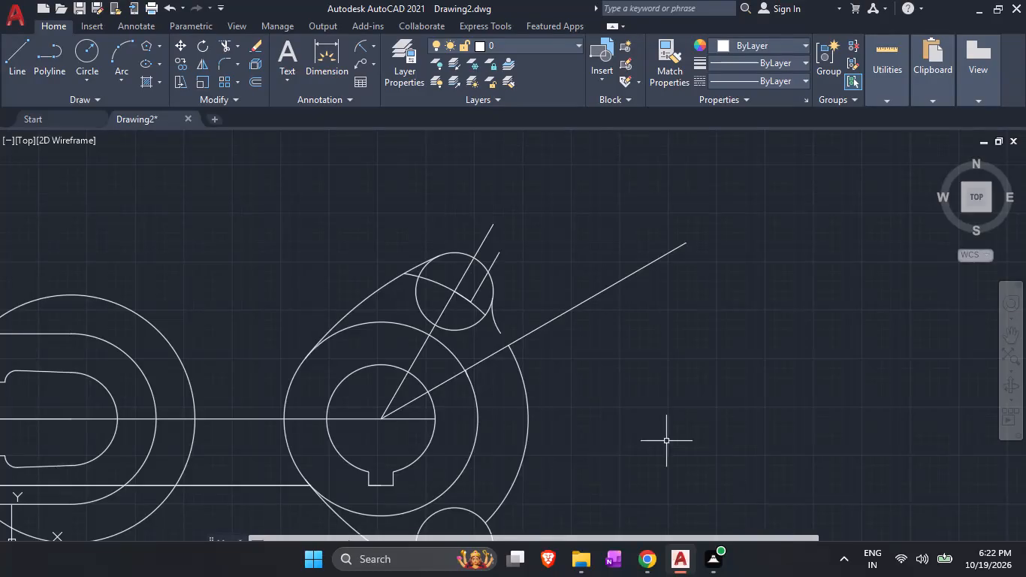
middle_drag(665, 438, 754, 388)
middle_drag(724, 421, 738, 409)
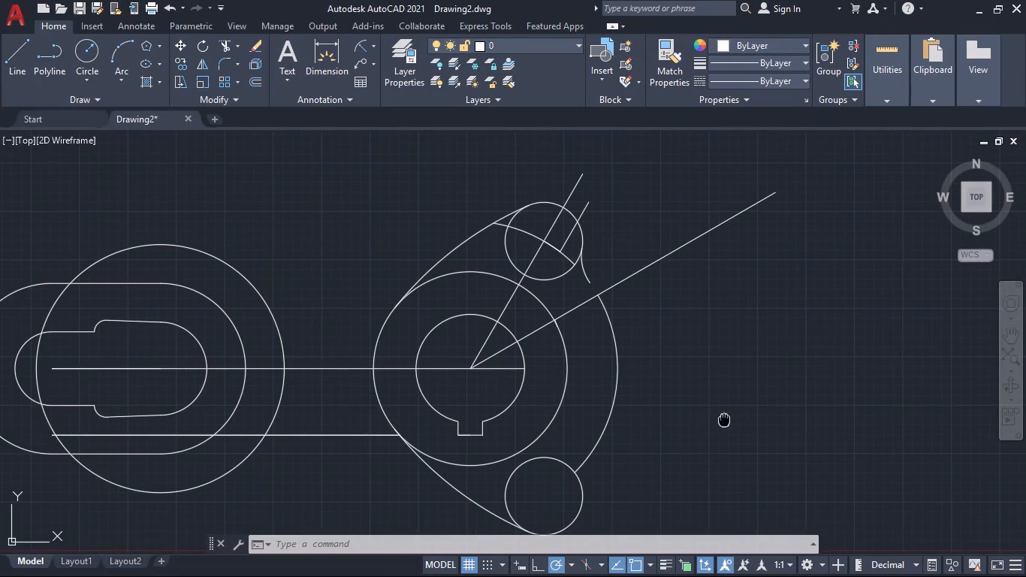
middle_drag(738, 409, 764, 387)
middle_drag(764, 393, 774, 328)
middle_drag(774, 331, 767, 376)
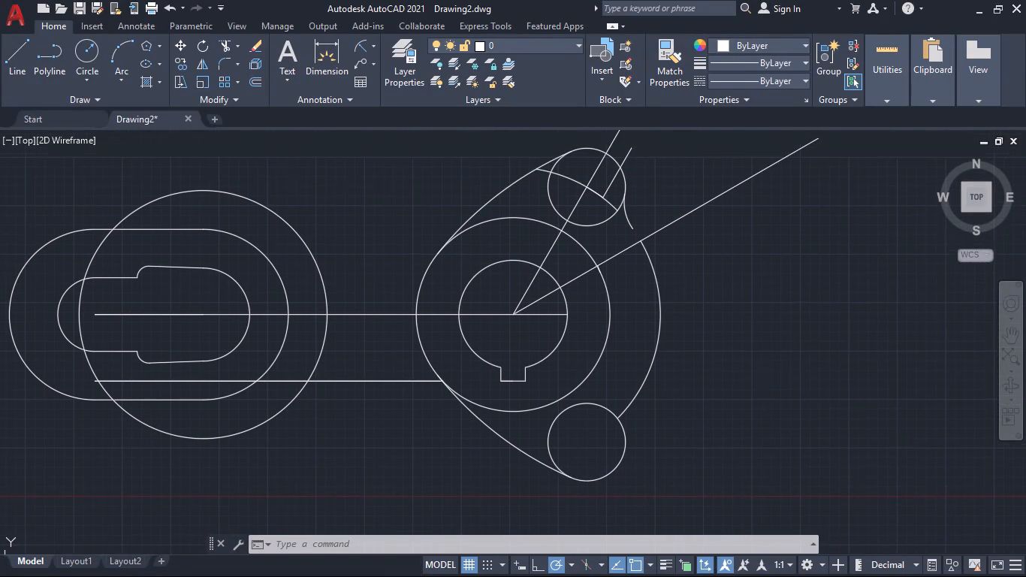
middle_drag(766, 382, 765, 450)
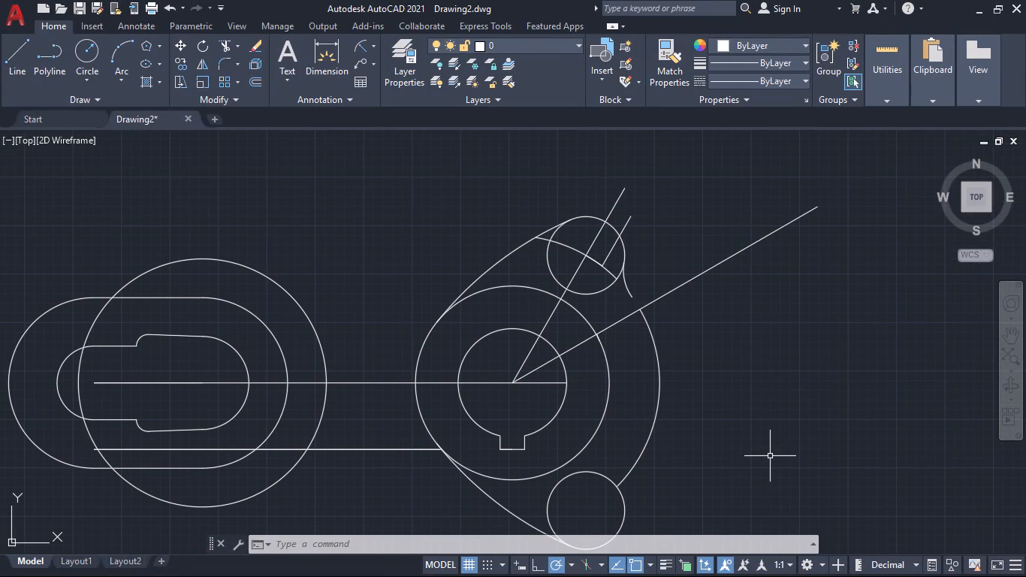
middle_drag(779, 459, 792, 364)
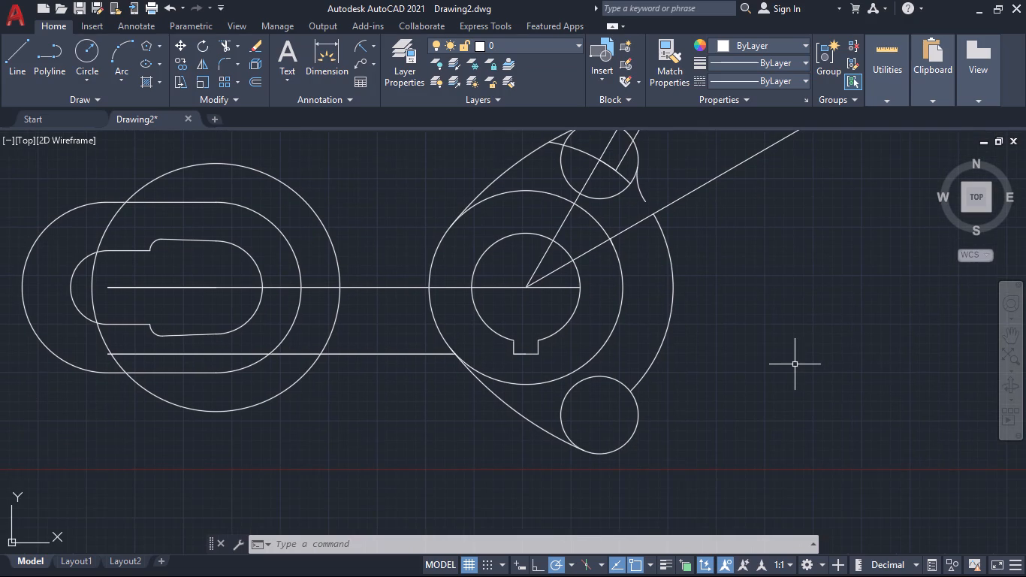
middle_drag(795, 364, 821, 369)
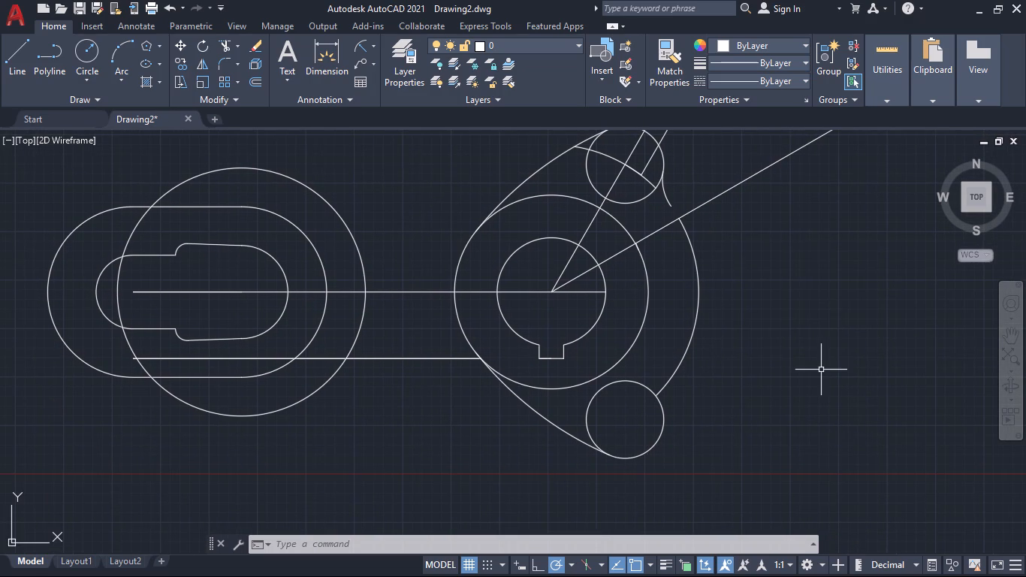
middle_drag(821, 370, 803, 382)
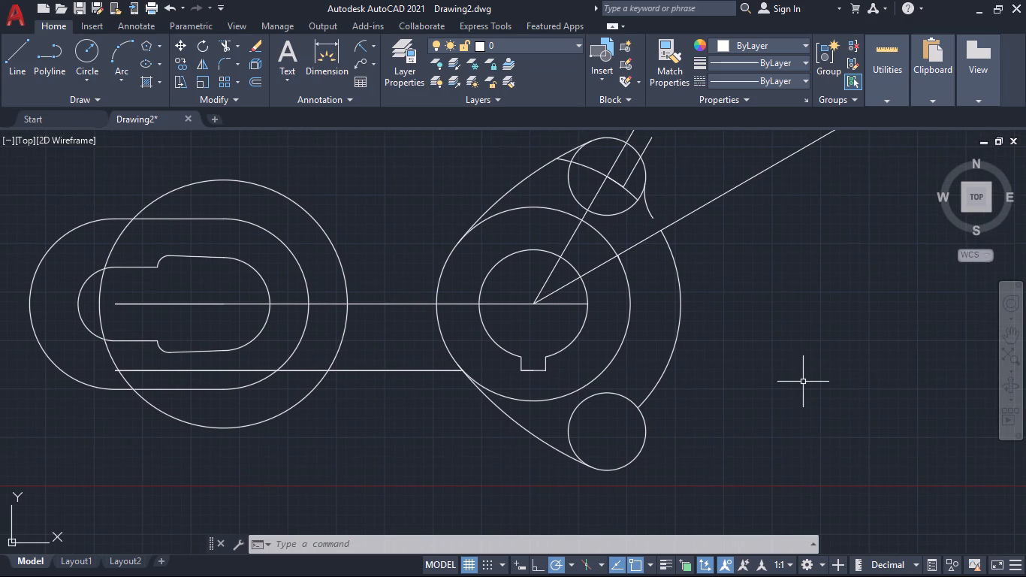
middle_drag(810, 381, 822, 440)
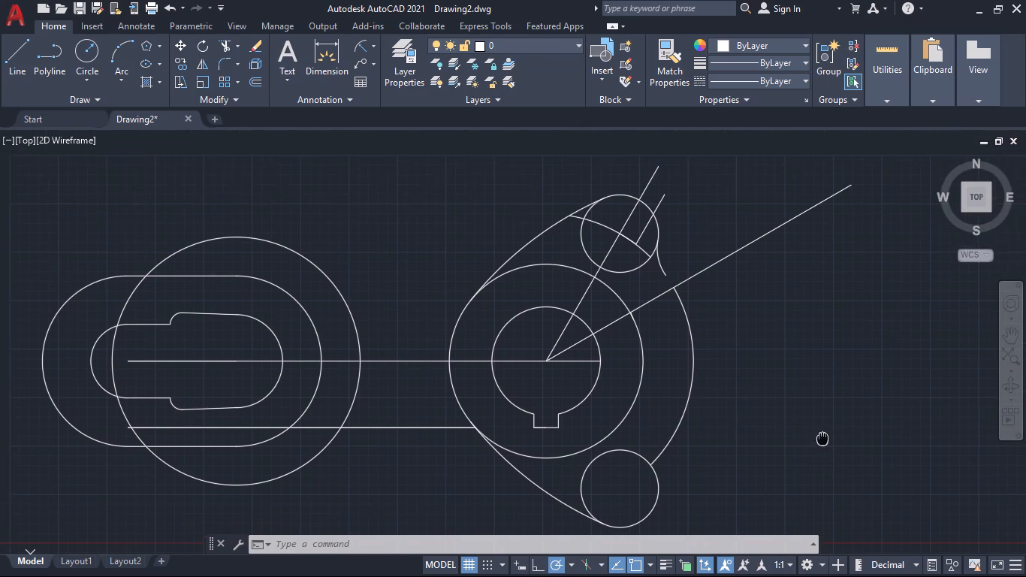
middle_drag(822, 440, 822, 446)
Extend the large outer arc past the long angled line to the lower end of the upper blending arc.
middle_drag(740, 340, 756, 409)
scroll(700, 364, up, 3)
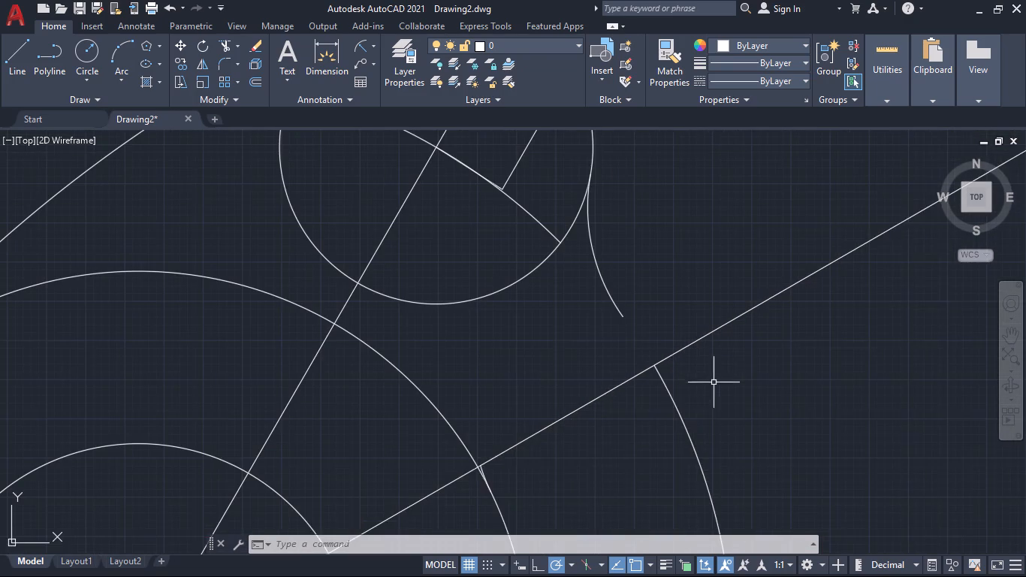
middle_drag(717, 386, 719, 400)
click(225, 45)
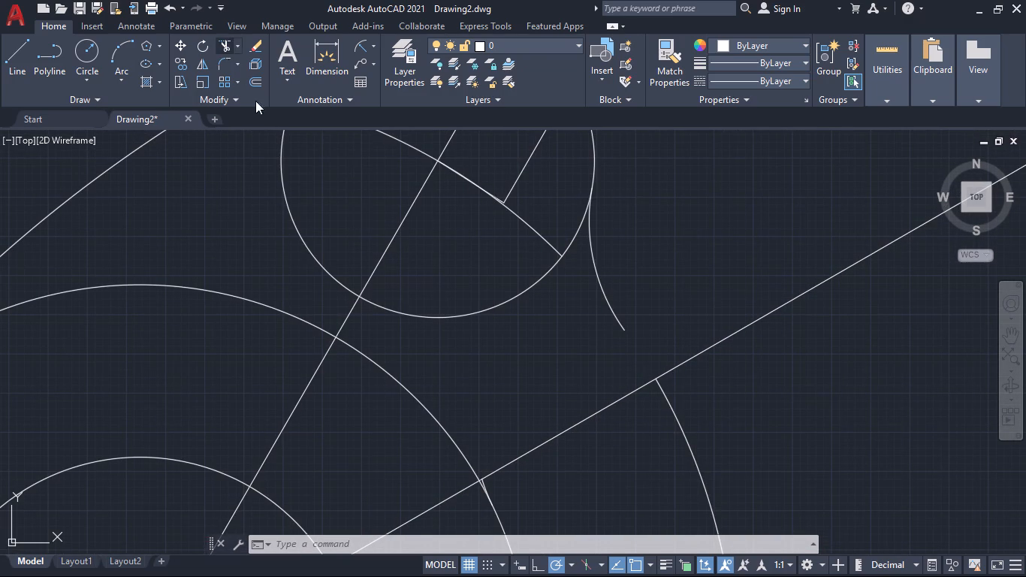
shift+click(687, 452)
shift+click(704, 418)
scroll(635, 330, up, 1)
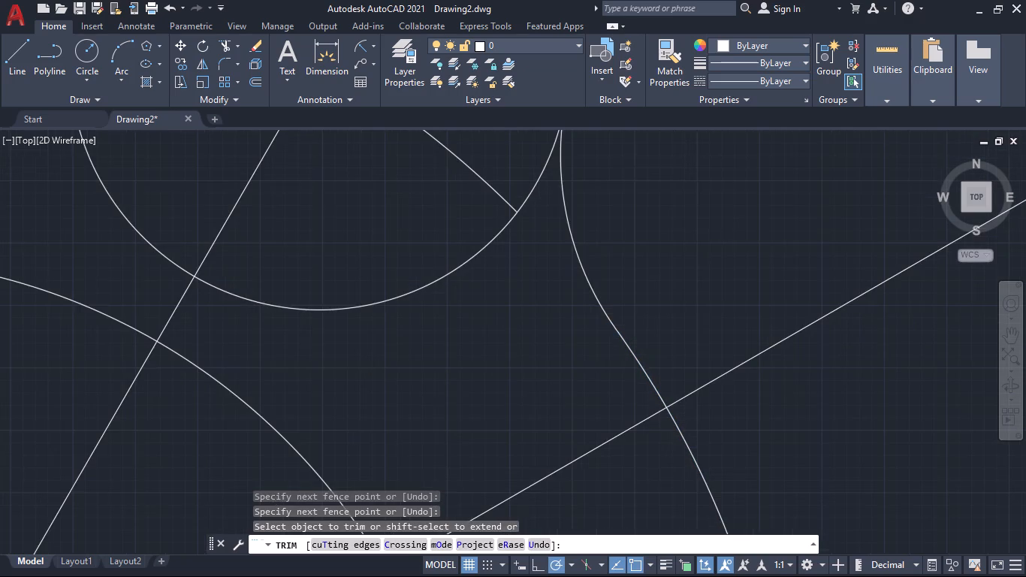
scroll(635, 330, up, 1)
Remove the lower small circle with the Trim tool.
scroll(639, 330, down, 5)
scroll(711, 370, down, 1)
middle_drag(721, 399, 704, 357)
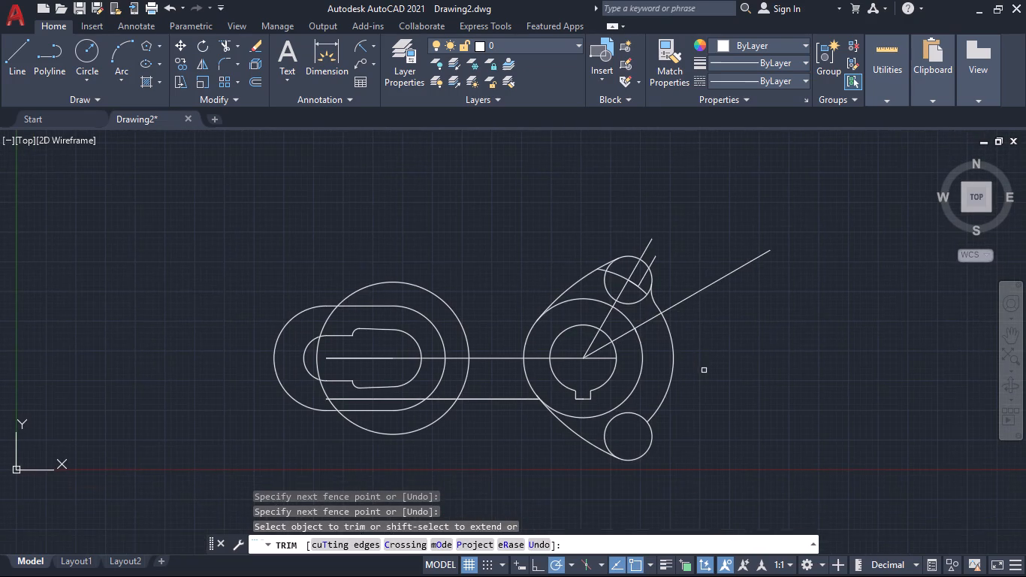
middle_drag(705, 374, 705, 331)
middle_drag(699, 375, 736, 412)
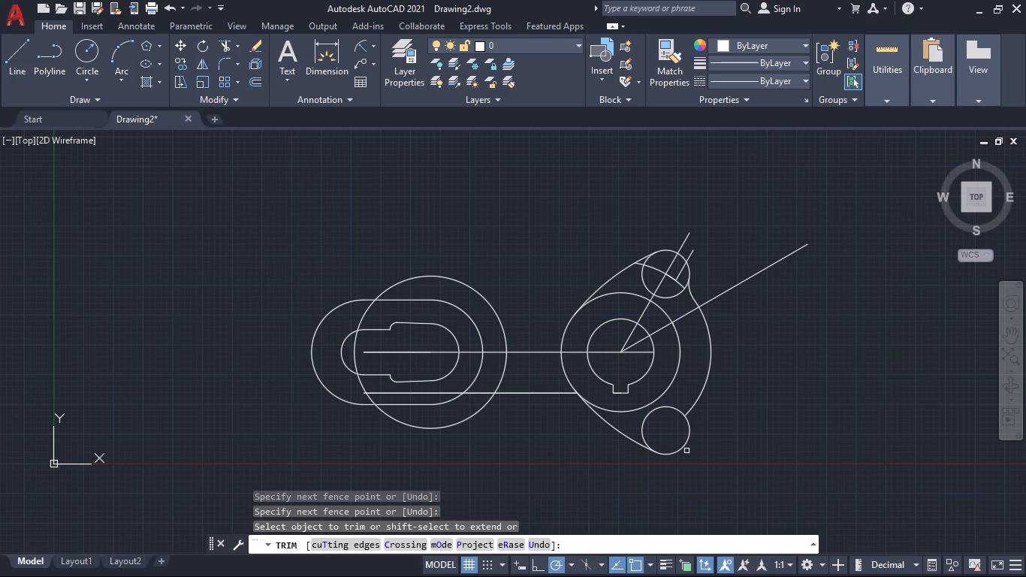
click(687, 451)
click(677, 402)
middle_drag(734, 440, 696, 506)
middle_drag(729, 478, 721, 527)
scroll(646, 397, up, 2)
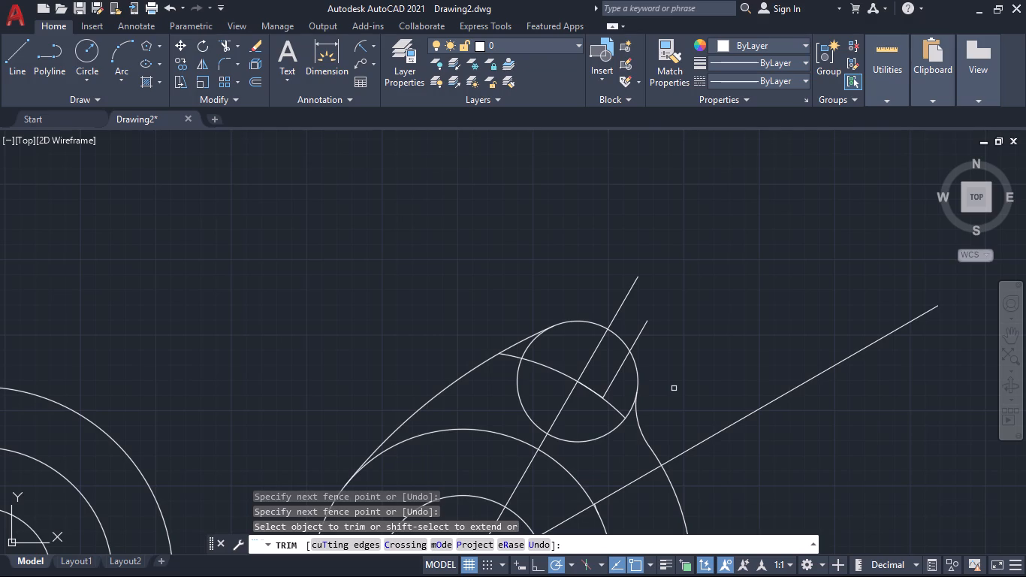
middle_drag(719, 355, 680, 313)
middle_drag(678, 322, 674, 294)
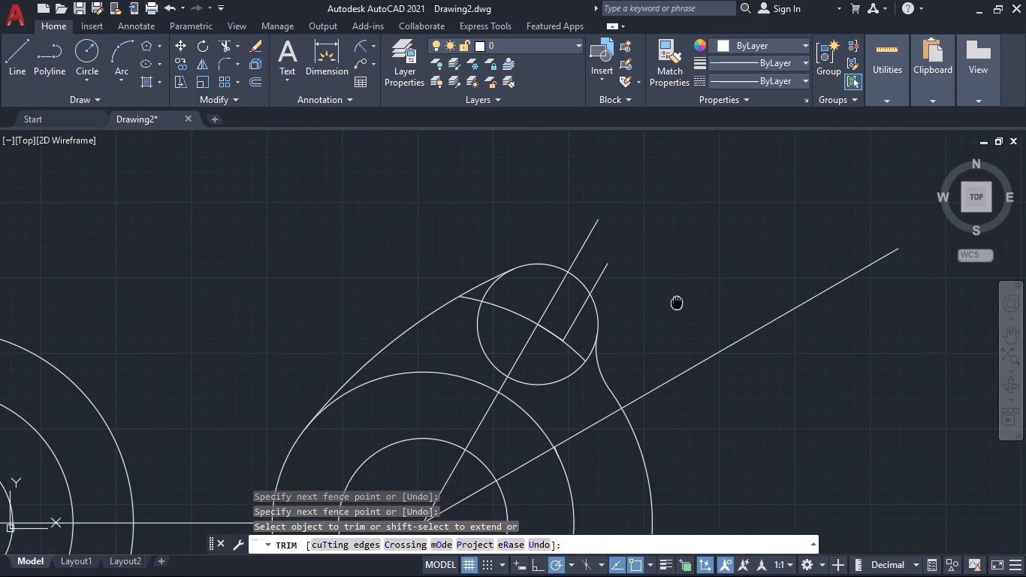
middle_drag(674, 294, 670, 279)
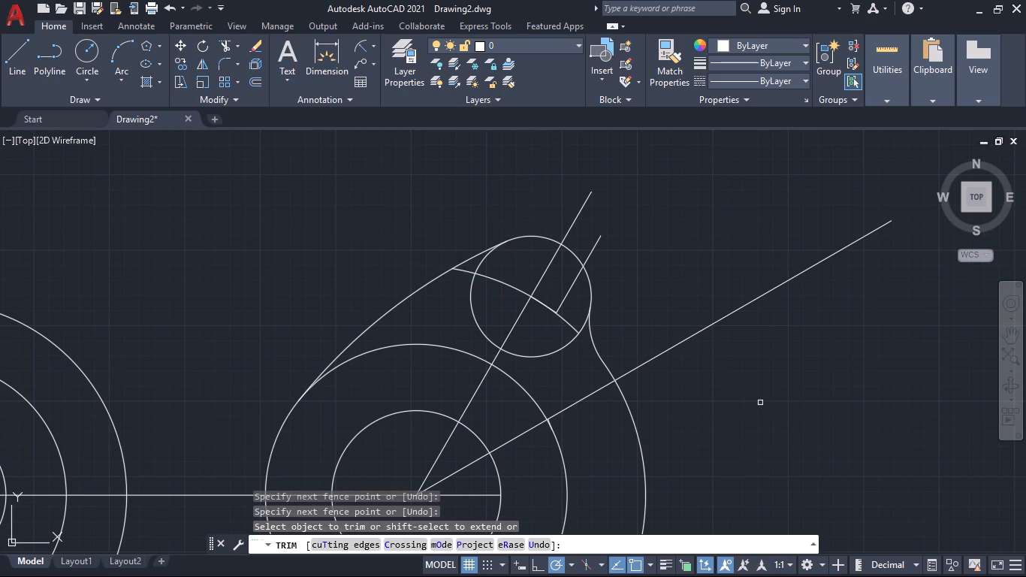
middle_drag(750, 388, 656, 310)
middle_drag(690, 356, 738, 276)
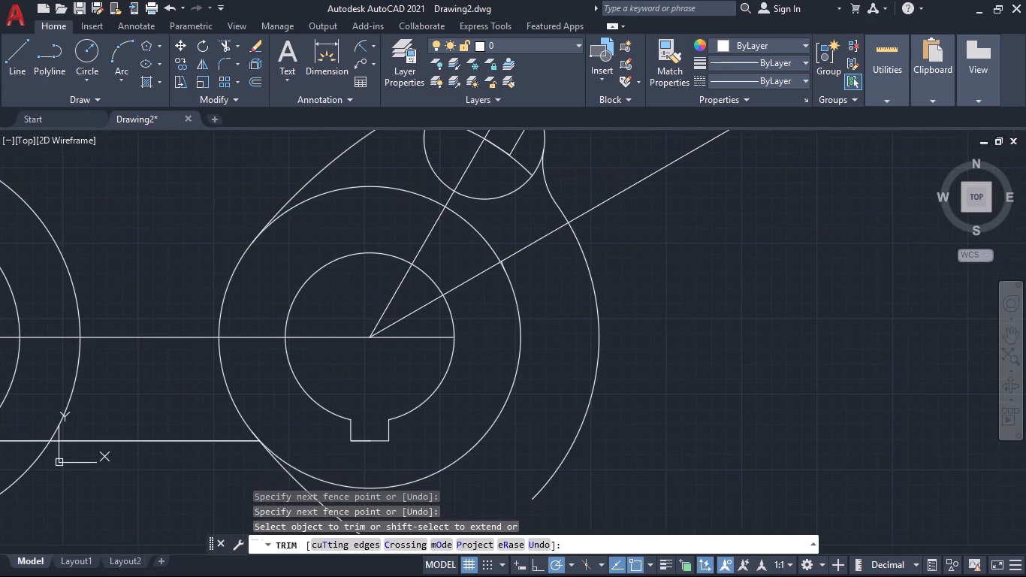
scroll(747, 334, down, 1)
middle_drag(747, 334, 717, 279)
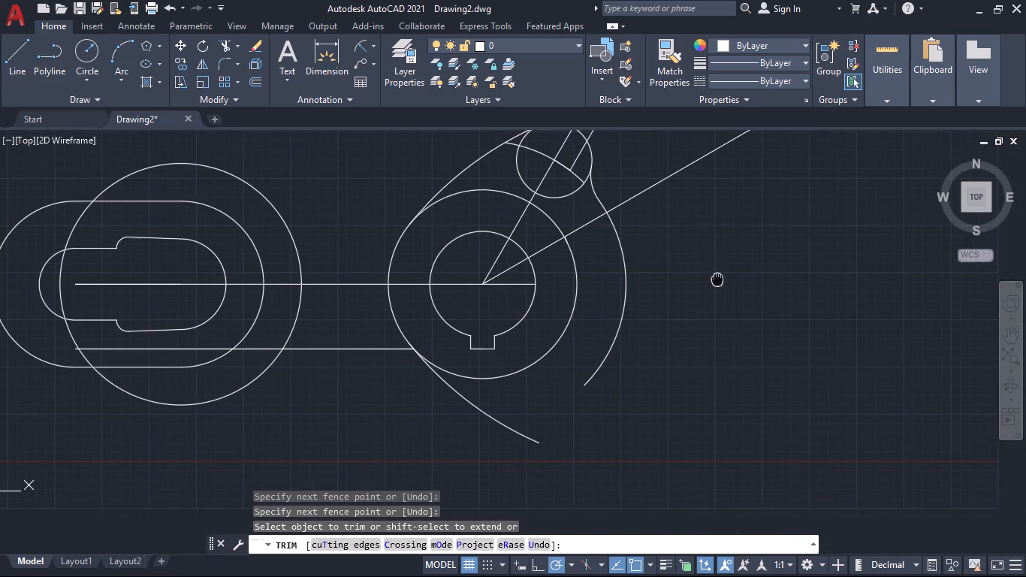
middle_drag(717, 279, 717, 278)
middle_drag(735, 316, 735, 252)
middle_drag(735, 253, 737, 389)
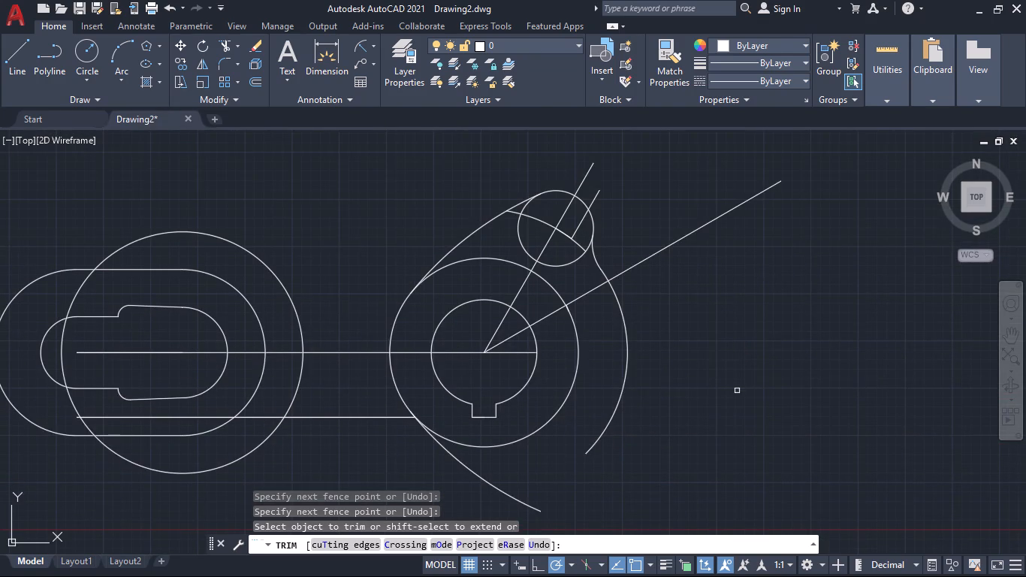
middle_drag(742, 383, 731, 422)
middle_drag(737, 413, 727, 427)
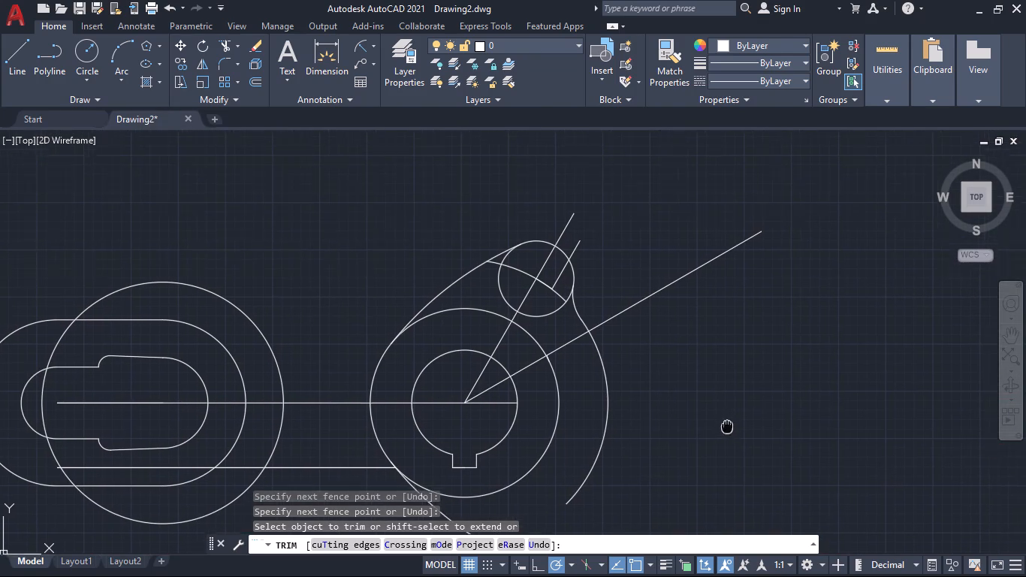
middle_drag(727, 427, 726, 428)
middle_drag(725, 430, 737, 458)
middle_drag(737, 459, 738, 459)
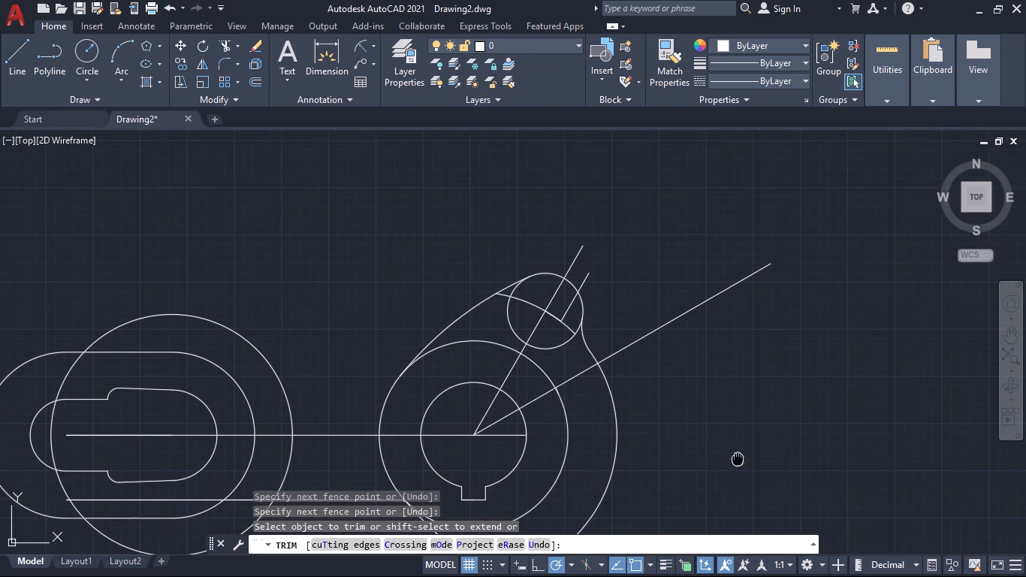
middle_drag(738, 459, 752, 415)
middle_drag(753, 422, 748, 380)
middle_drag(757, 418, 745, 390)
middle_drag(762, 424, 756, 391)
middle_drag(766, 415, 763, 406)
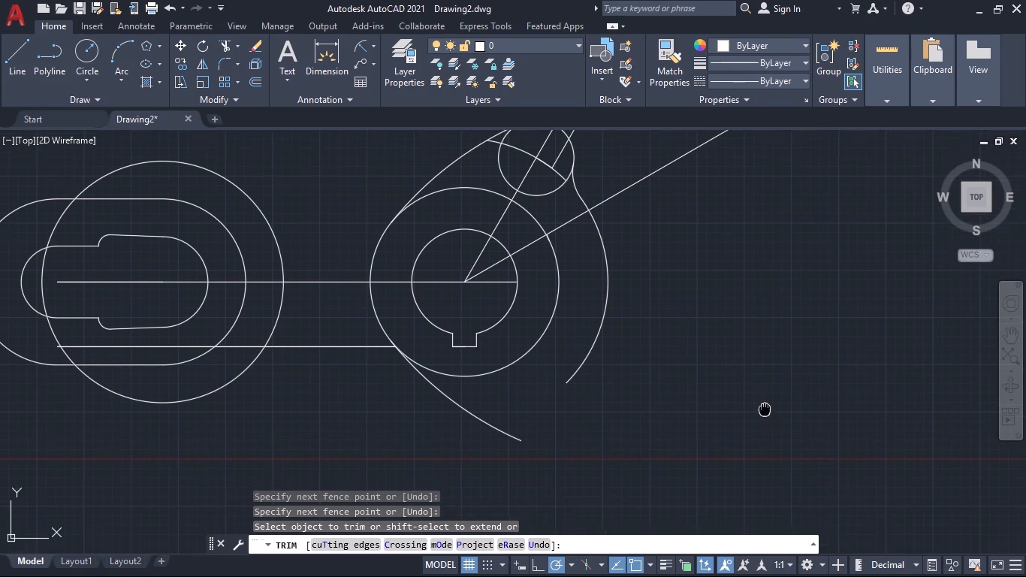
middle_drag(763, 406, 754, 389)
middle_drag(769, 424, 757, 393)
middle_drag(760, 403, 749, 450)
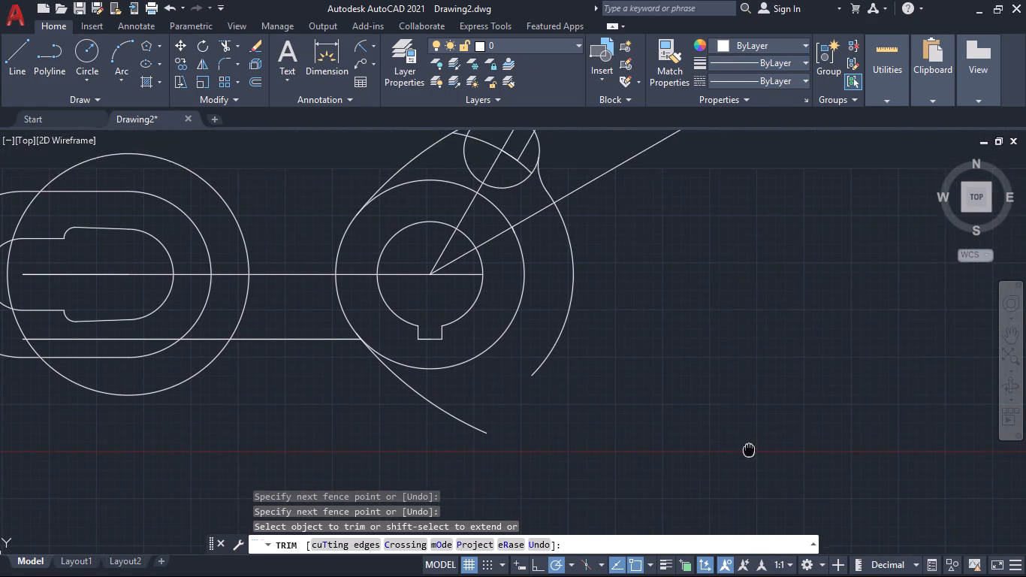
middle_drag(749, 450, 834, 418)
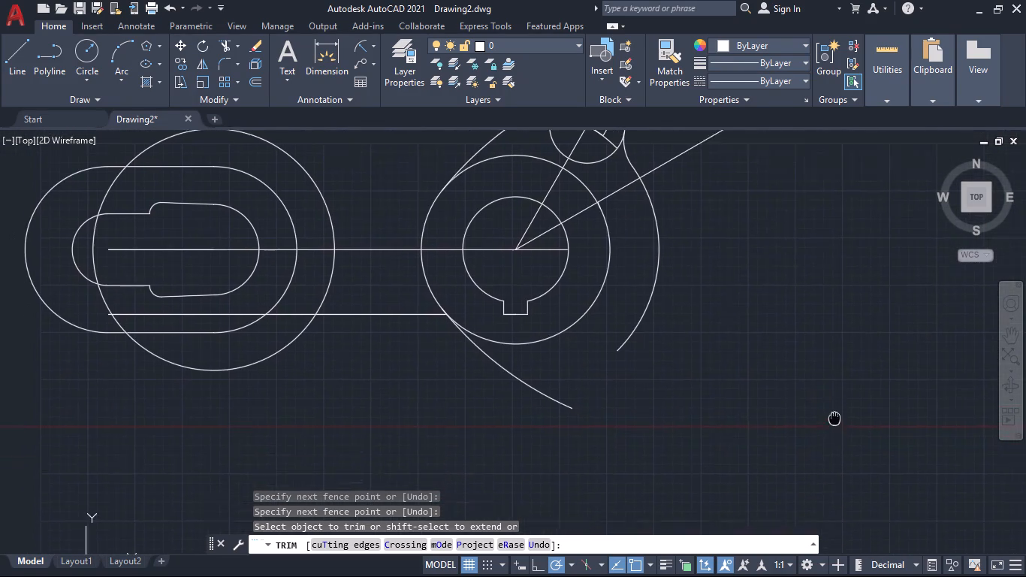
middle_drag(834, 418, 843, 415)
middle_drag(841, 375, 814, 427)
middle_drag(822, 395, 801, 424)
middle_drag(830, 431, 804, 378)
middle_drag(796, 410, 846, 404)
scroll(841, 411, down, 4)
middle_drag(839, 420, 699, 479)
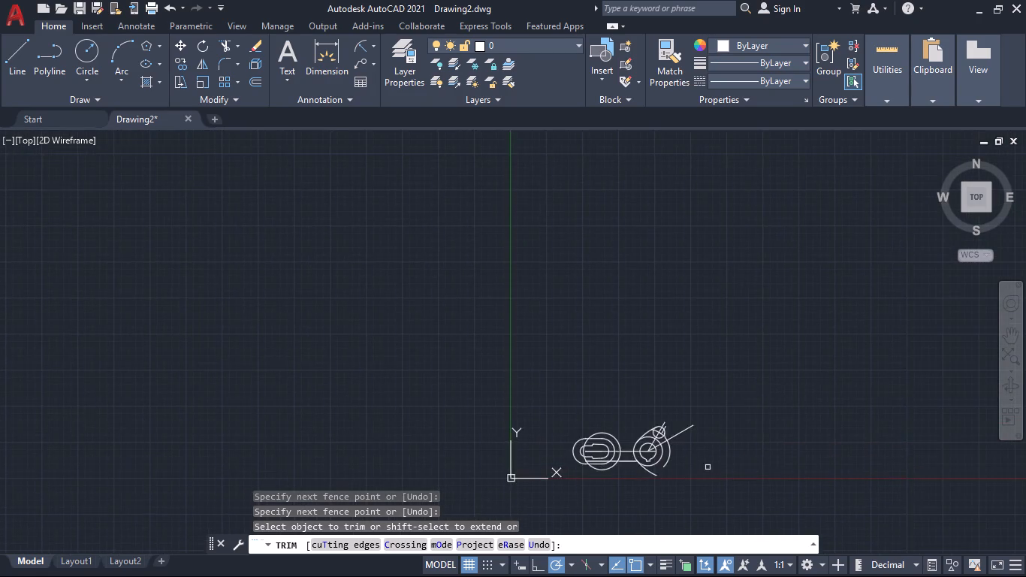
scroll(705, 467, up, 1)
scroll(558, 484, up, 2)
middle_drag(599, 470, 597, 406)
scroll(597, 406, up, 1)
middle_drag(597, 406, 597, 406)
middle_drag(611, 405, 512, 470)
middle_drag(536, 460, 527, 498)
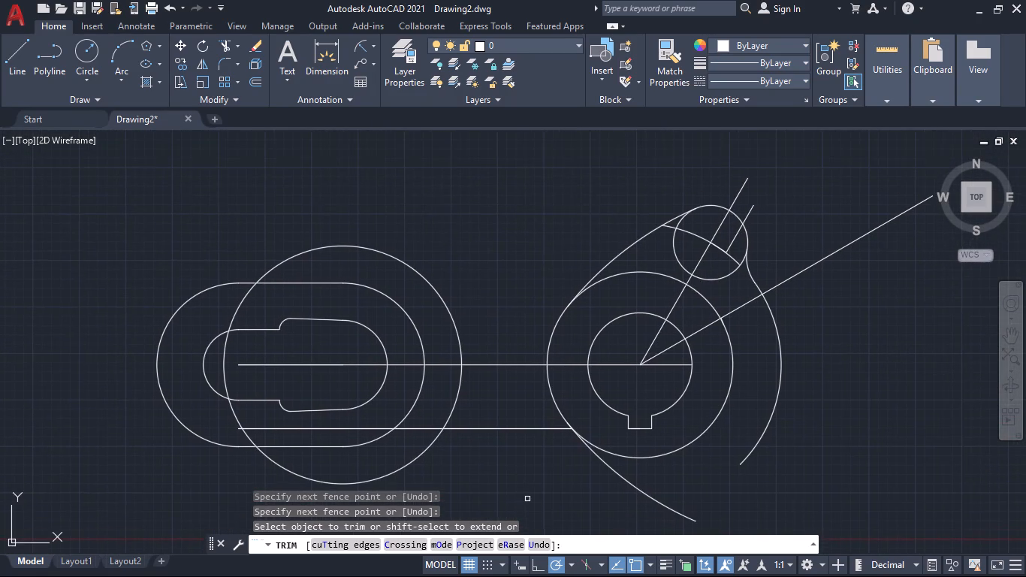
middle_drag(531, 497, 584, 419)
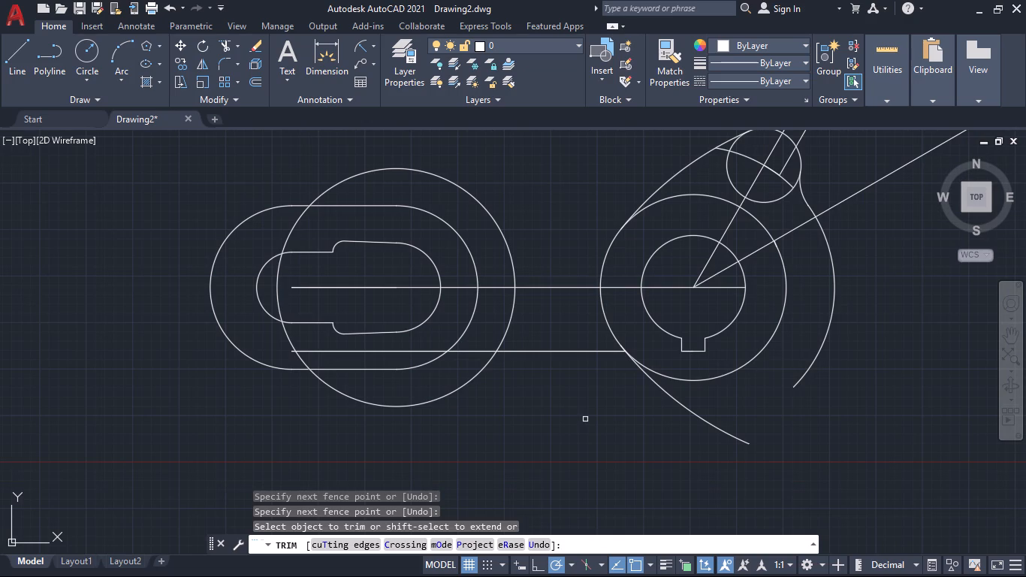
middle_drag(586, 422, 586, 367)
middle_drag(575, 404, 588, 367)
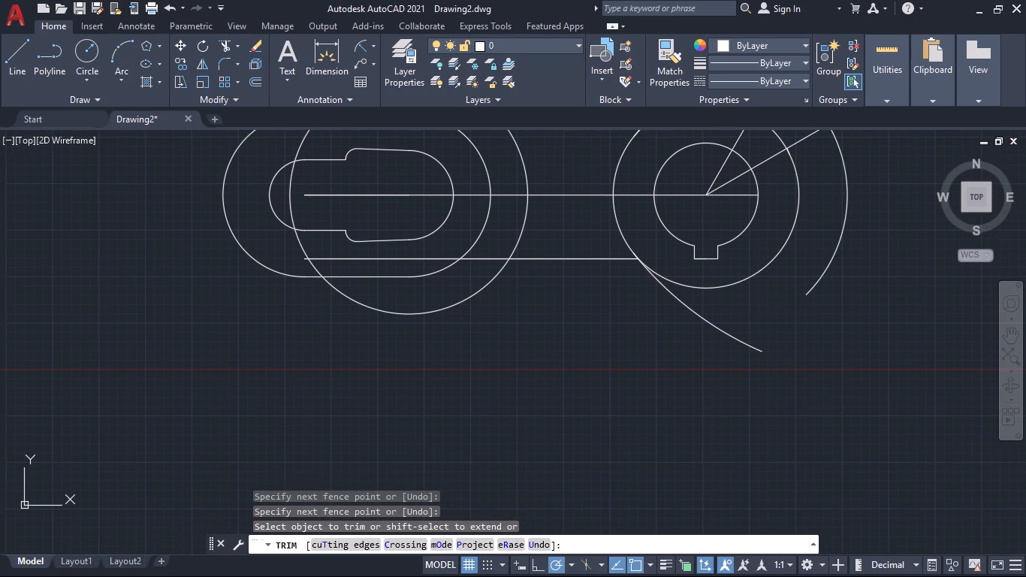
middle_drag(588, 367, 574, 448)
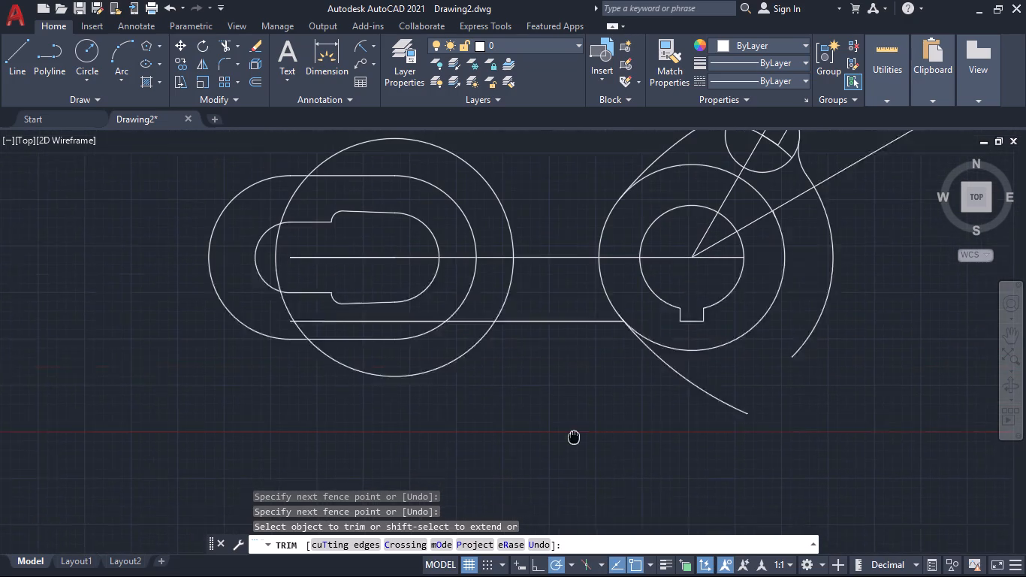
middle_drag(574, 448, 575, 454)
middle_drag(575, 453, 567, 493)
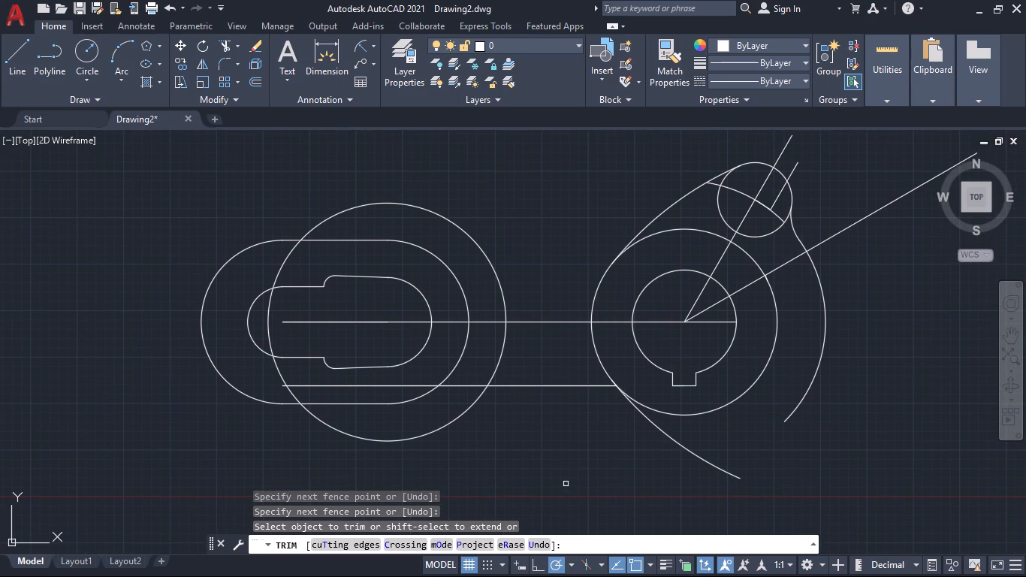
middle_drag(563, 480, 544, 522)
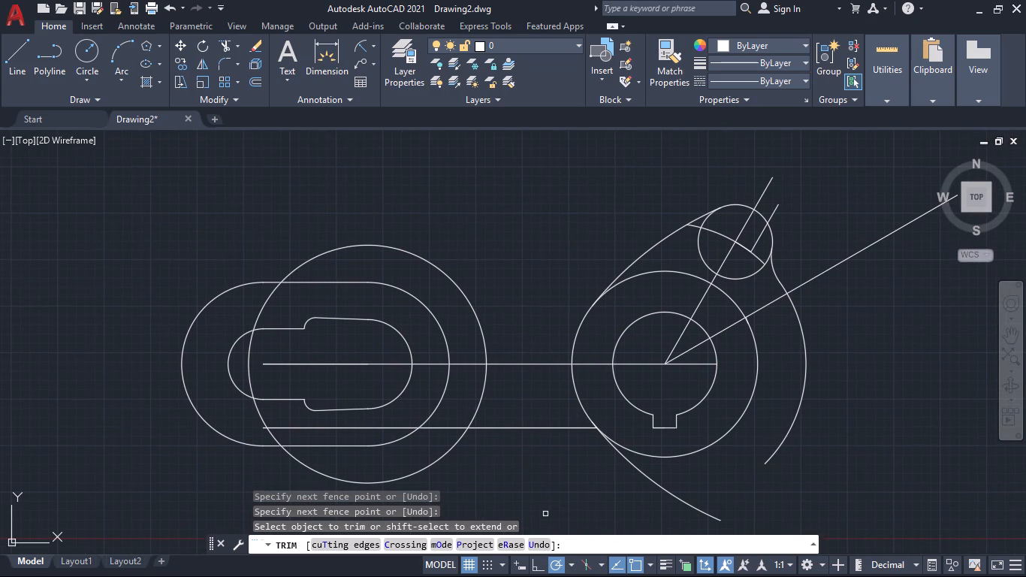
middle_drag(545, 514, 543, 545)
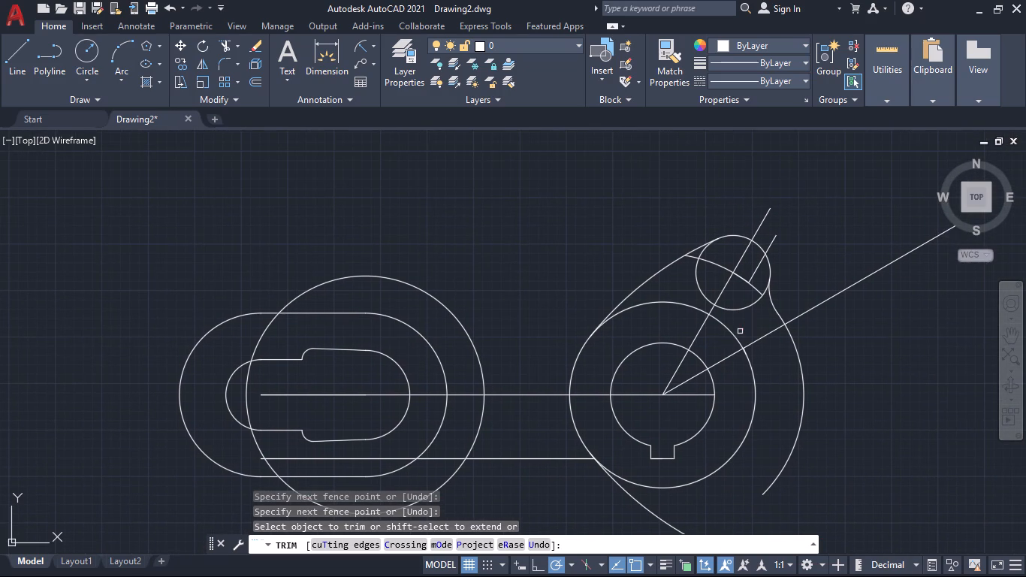
Remove the blending arc between the upper small circle and the large outer arc with the Trim tool.
middle_drag(753, 326, 755, 333)
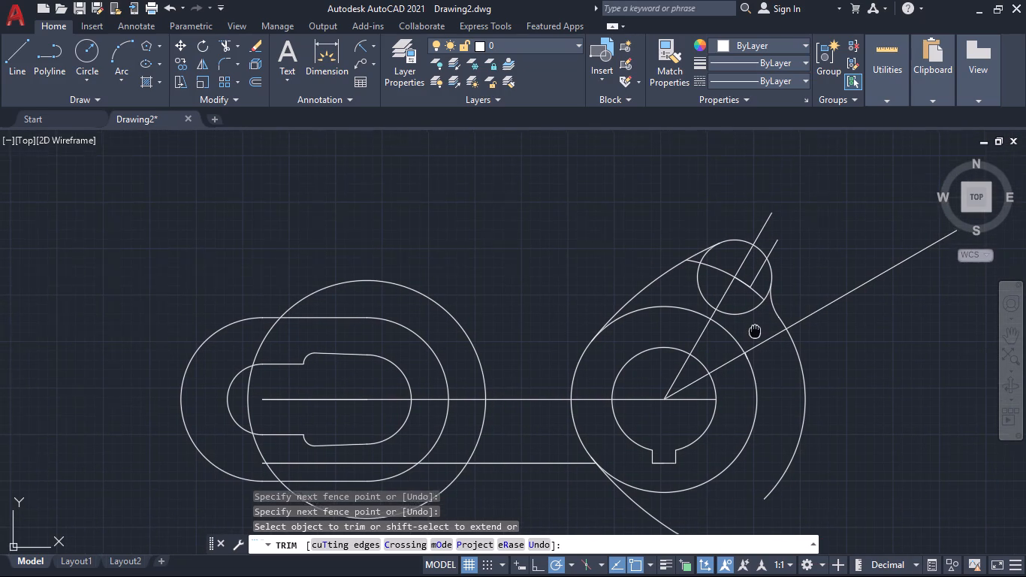
middle_drag(755, 333, 707, 424)
click(723, 404)
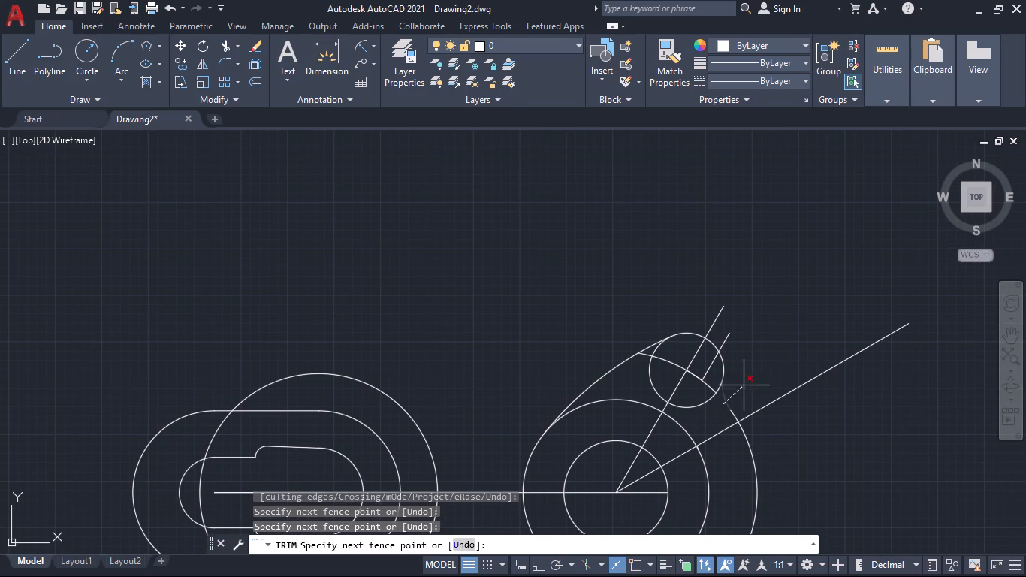
click(745, 383)
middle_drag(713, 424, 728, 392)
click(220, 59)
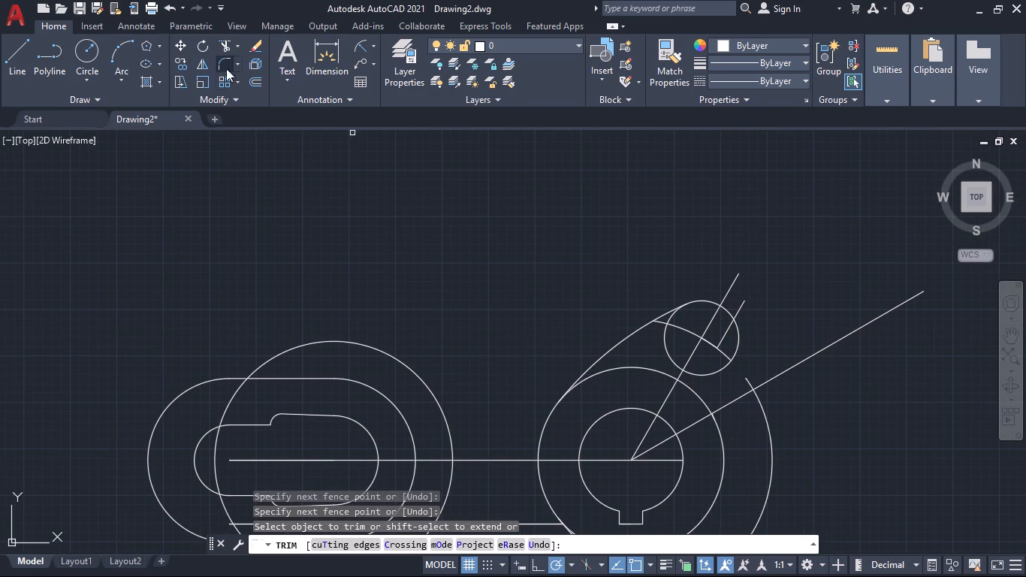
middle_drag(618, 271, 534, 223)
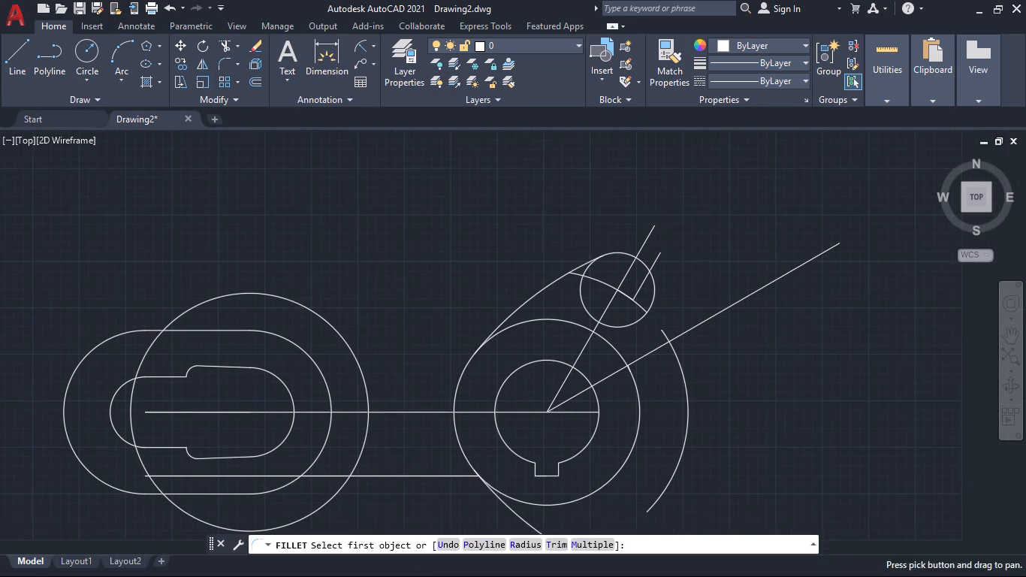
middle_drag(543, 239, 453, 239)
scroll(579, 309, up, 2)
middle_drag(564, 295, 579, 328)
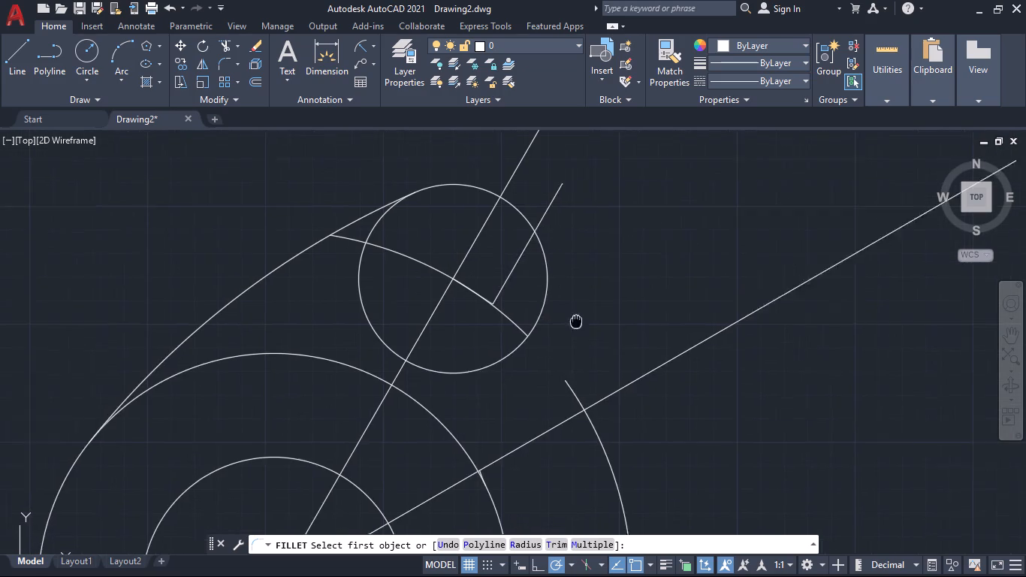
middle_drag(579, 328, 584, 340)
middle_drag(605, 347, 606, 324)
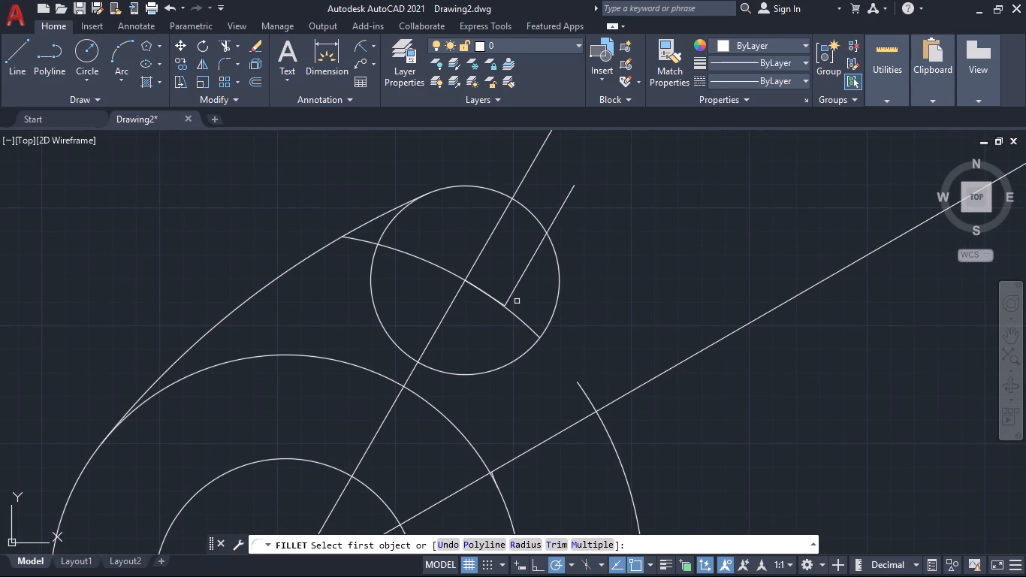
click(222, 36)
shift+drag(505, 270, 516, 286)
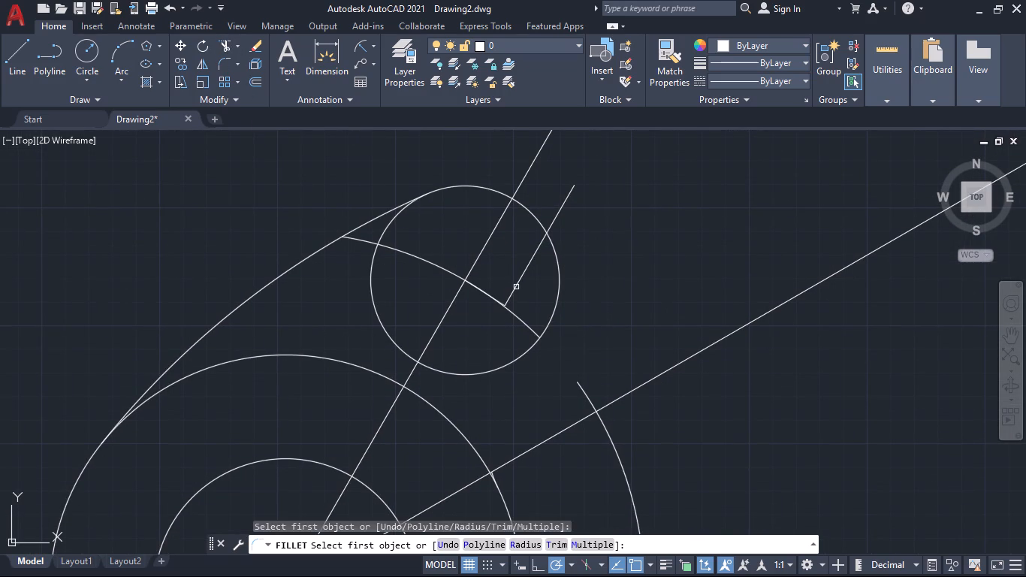
Extend the lower end of the short parallel angled line to the upper small circle.
click(228, 42)
click(530, 308)
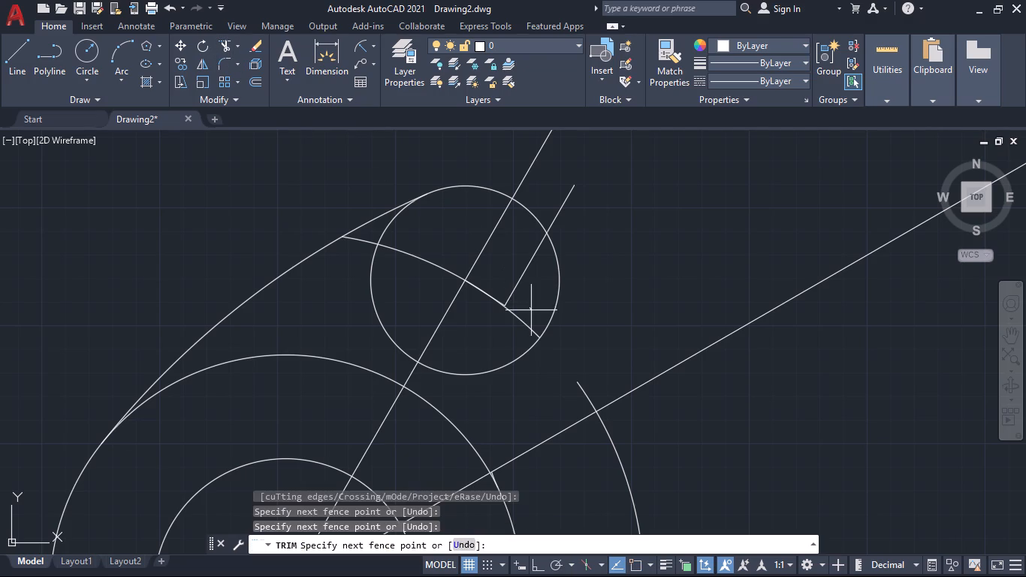
shift+click(494, 278)
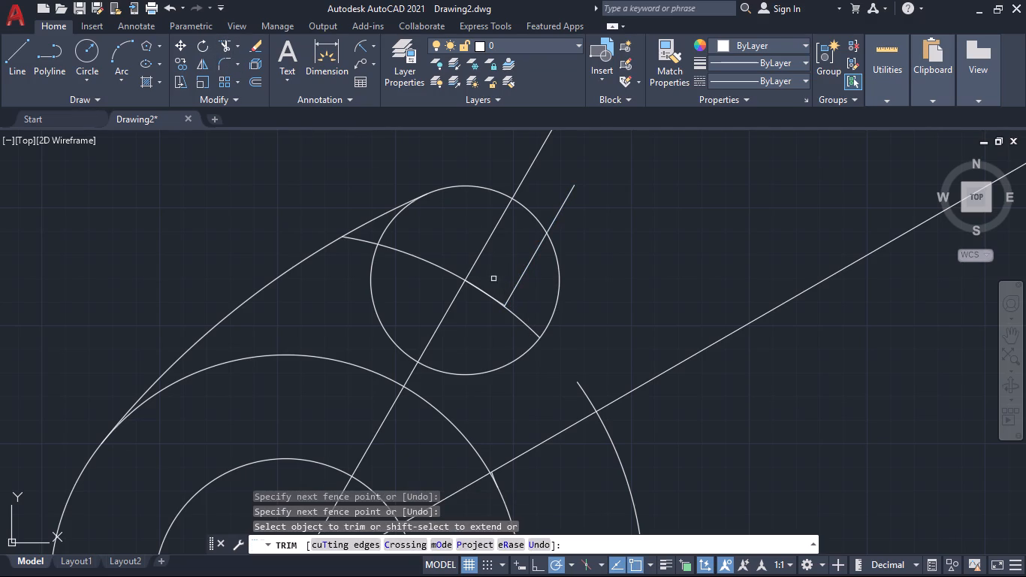
shift+click(530, 307)
shift+click(490, 292)
Trim away the leftover straight segment beside the inner arc between the two parallel angled lines.
scroll(497, 300, up, 3)
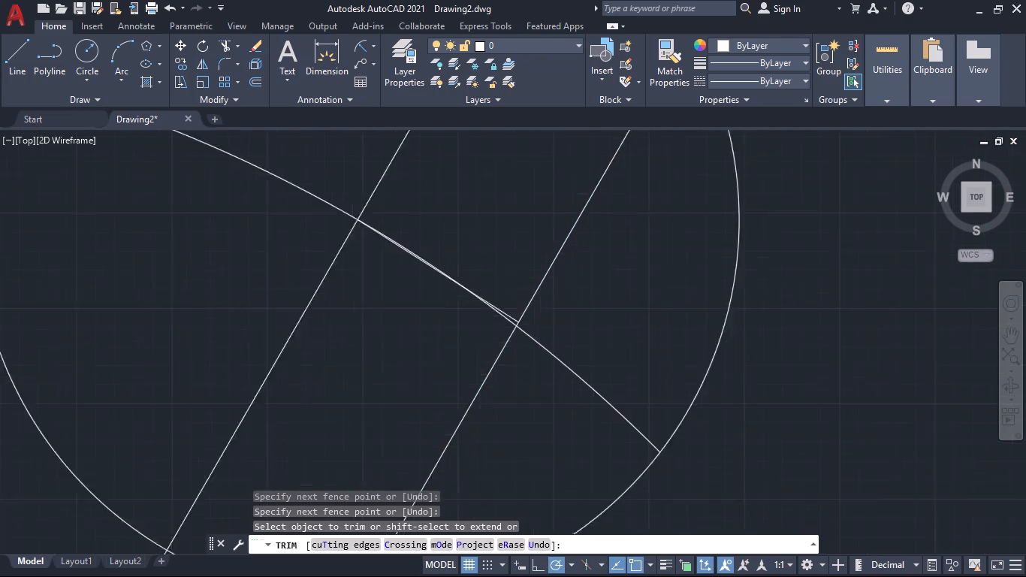
scroll(497, 300, up, 2)
click(521, 341)
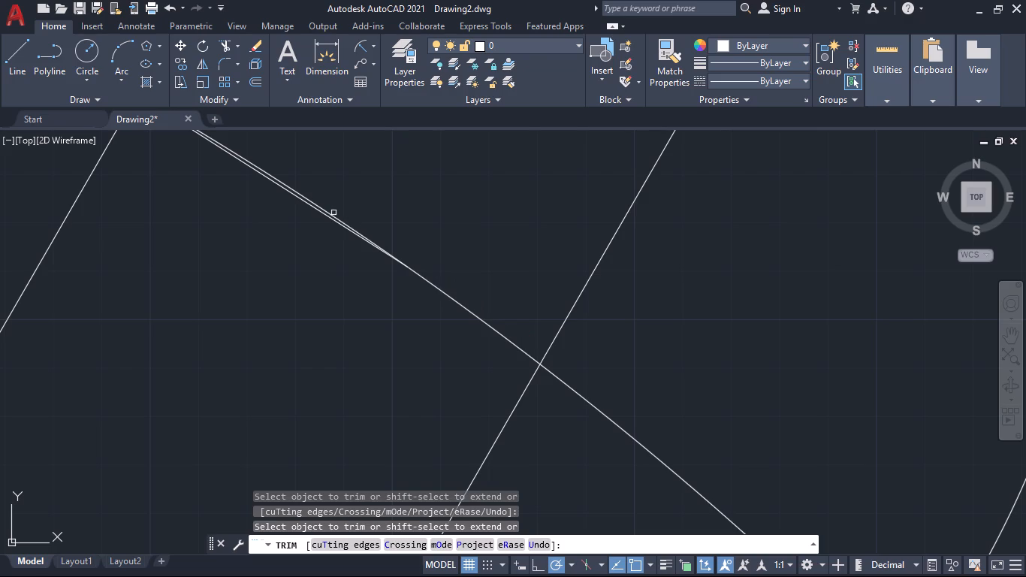
scroll(328, 231, down, 3)
middle_drag(318, 272, 338, 325)
scroll(318, 260, up, 2)
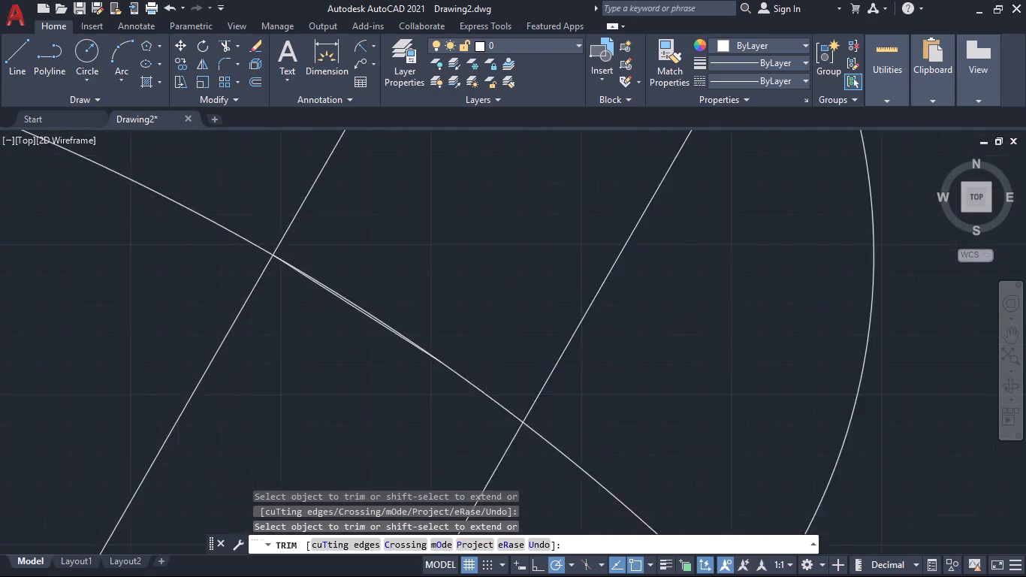
scroll(318, 260, up, 3)
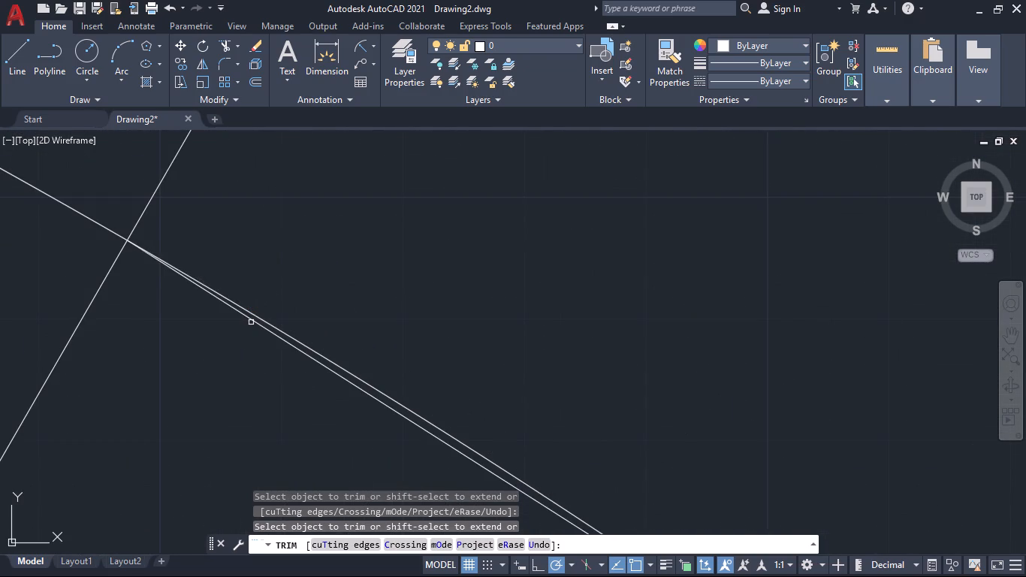
click(251, 322)
scroll(616, 351, down, 4)
middle_drag(620, 337, 524, 258)
scroll(522, 255, up, 1)
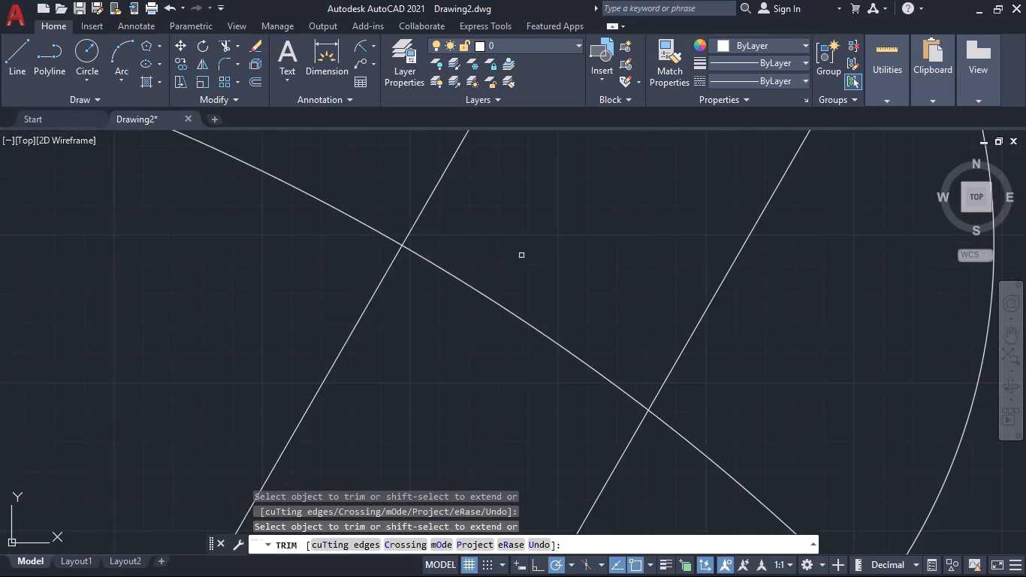
Trim the upper small circle and the inner arc's end lying outside the short parallel angled line.
scroll(538, 271, down, 4)
middle_drag(541, 325, 515, 276)
middle_drag(502, 291, 514, 253)
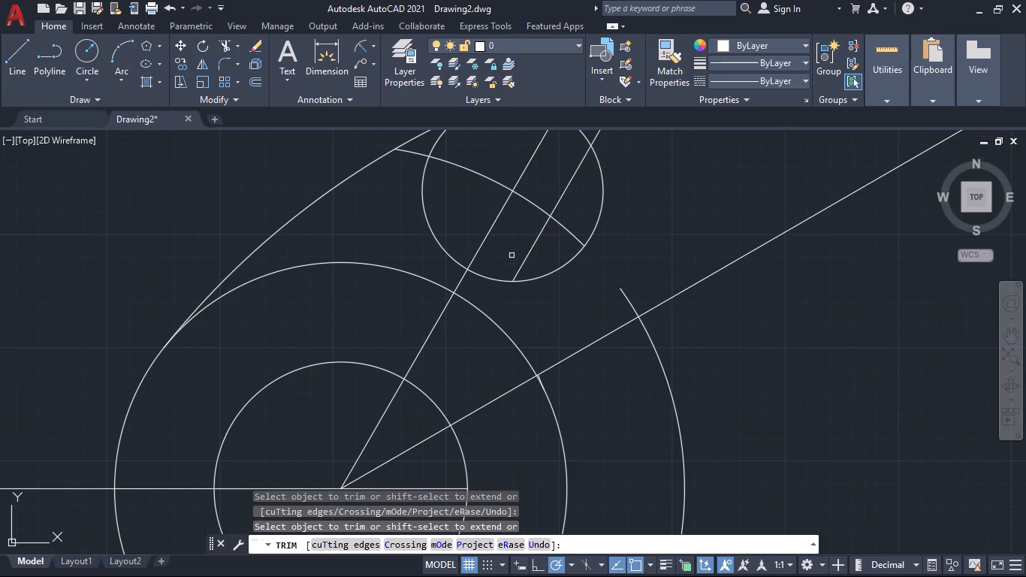
middle_drag(511, 255, 511, 337)
click(620, 231)
click(542, 386)
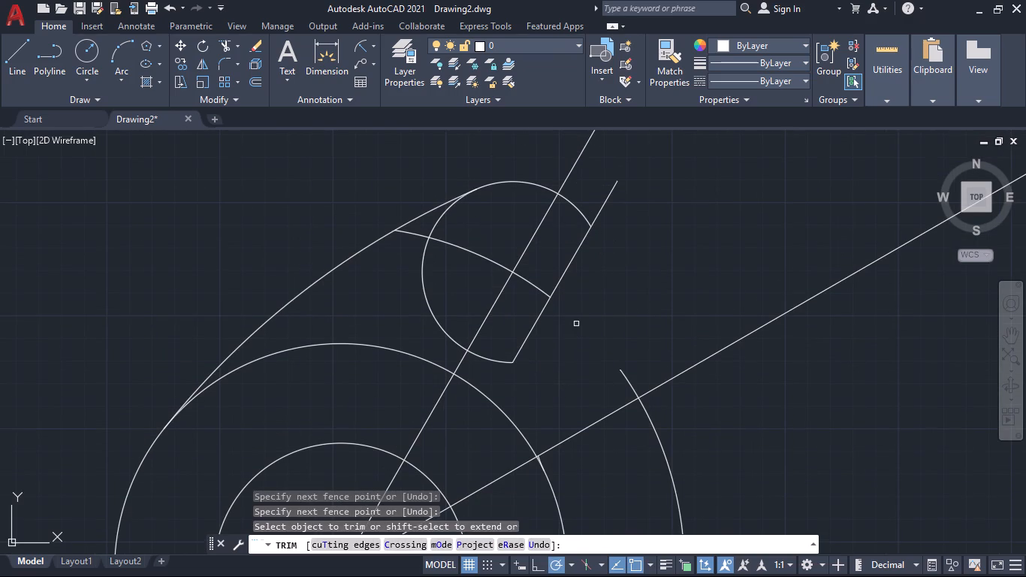
Trim away the tiny arc stub where the long angled line crosses the boss's outer circle.
middle_drag(580, 317, 590, 280)
middle_drag(607, 251, 602, 290)
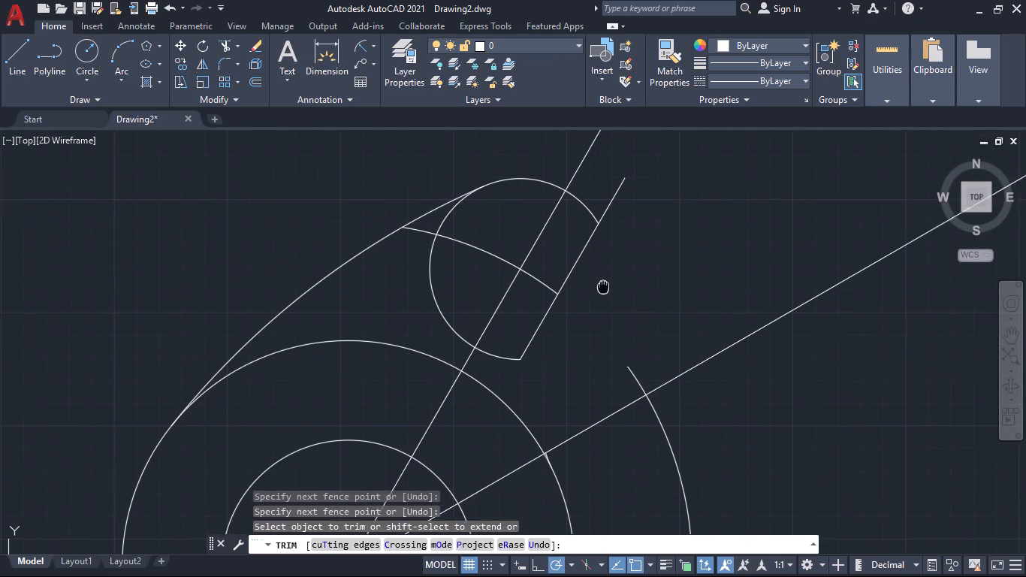
middle_drag(602, 290, 601, 313)
middle_drag(601, 316, 624, 211)
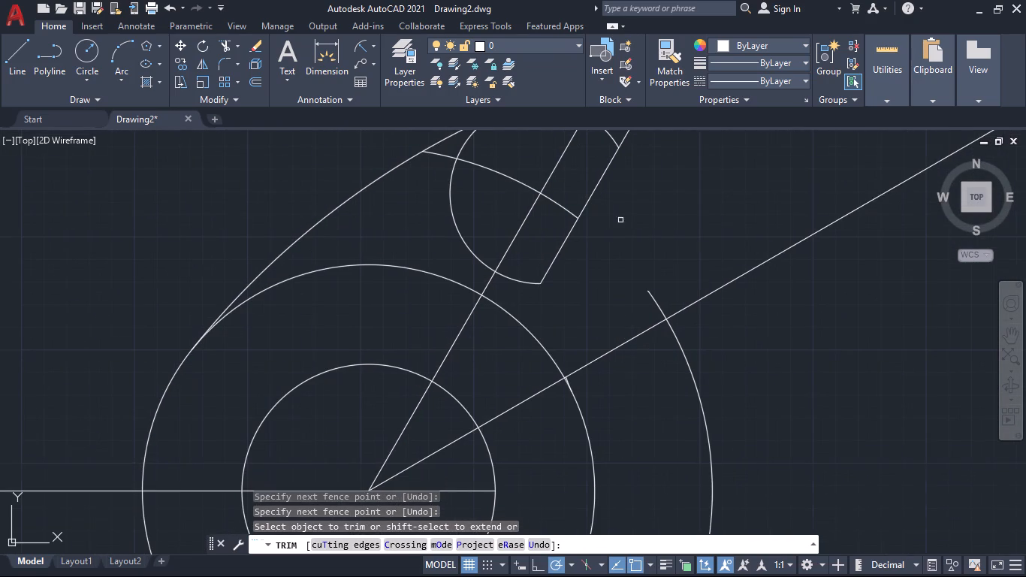
middle_drag(593, 284, 620, 240)
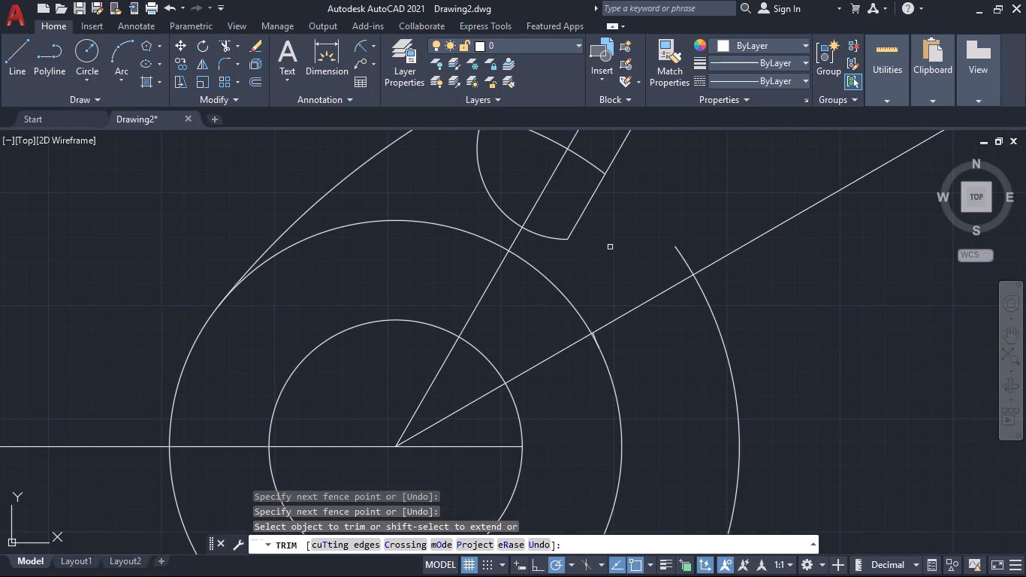
middle_drag(594, 260, 651, 174)
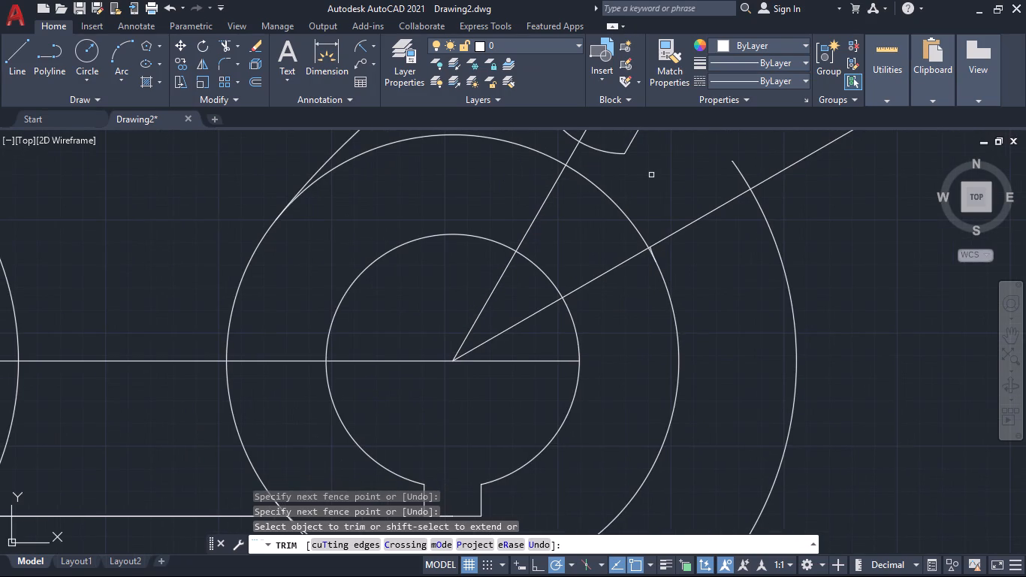
middle_drag(651, 175, 630, 261)
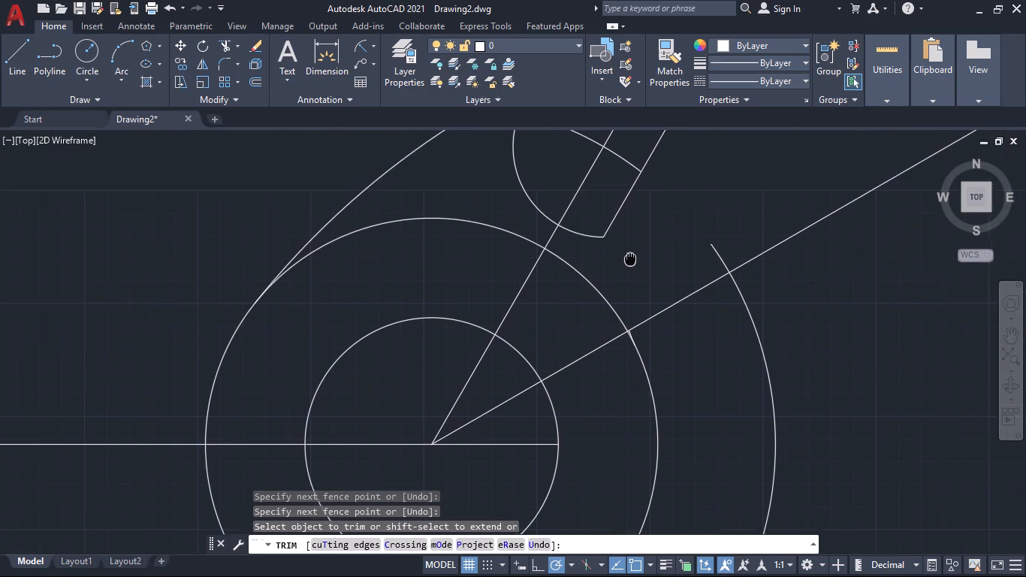
middle_drag(630, 261, 590, 301)
scroll(592, 379, up, 5)
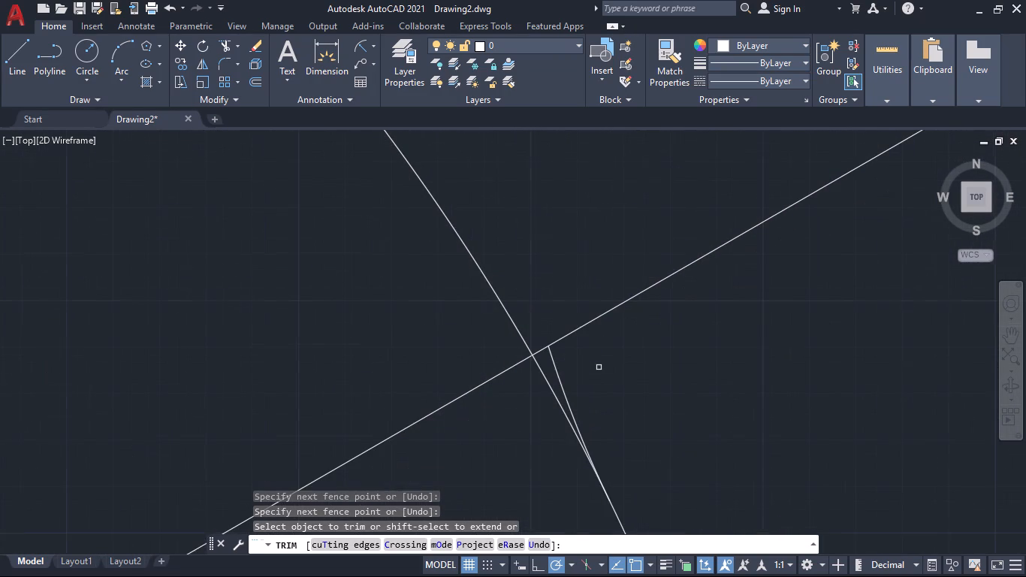
click(556, 379)
click(572, 388)
Examine the trimmed profile around the upper small arc, the keyed boss and the large outer arc.
middle_drag(660, 394, 638, 325)
scroll(656, 342, down, 4)
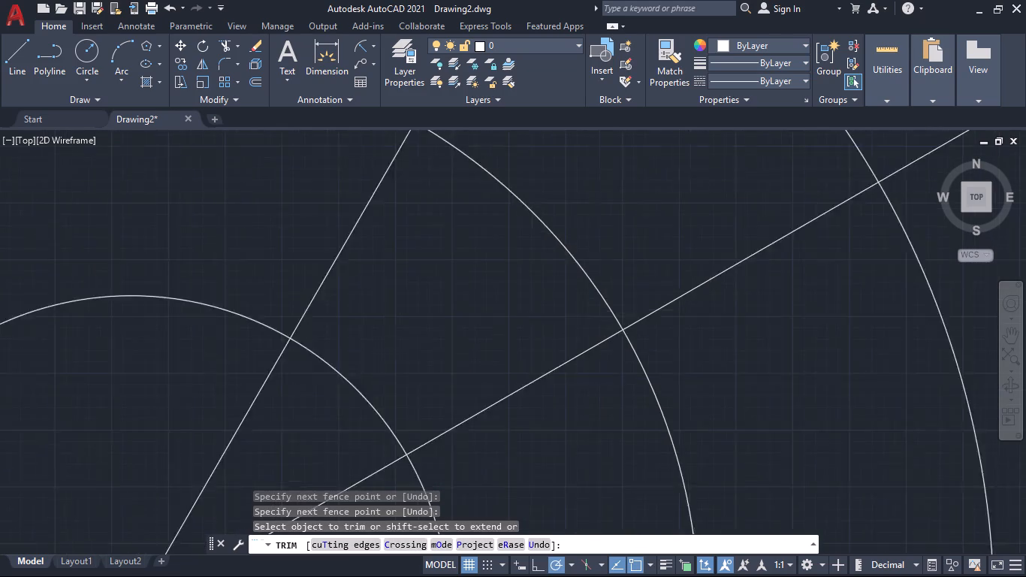
scroll(720, 354, down, 1)
middle_drag(720, 355, 687, 445)
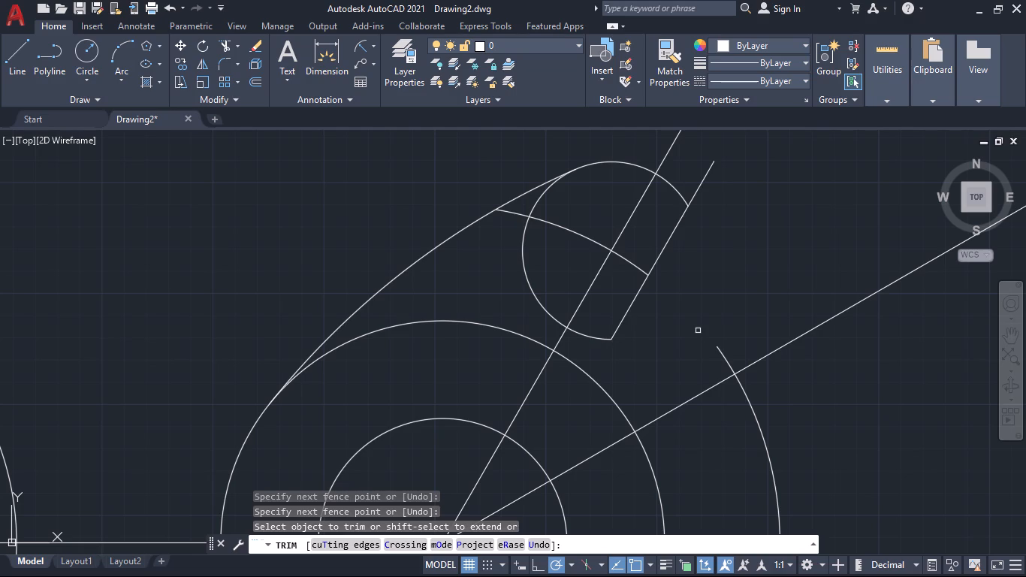
middle_drag(697, 329, 677, 407)
middle_drag(686, 380, 666, 414)
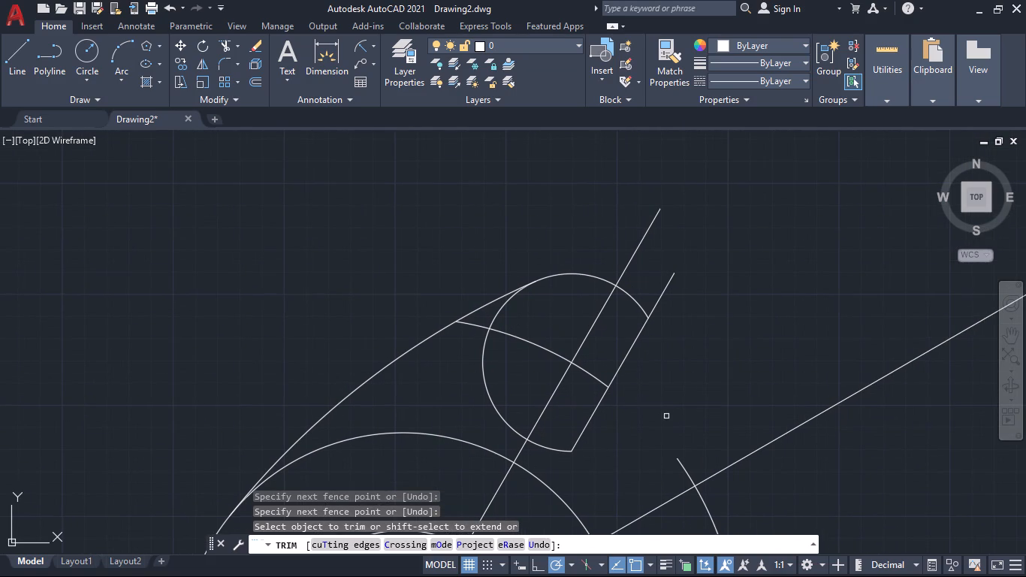
middle_drag(666, 416, 707, 357)
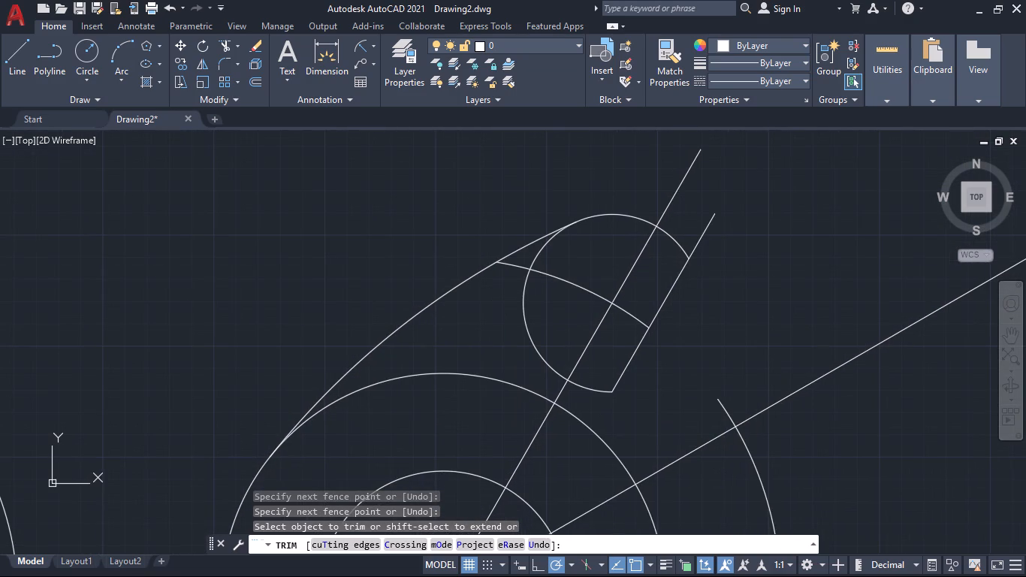
middle_drag(707, 357, 728, 334)
middle_drag(729, 334, 780, 383)
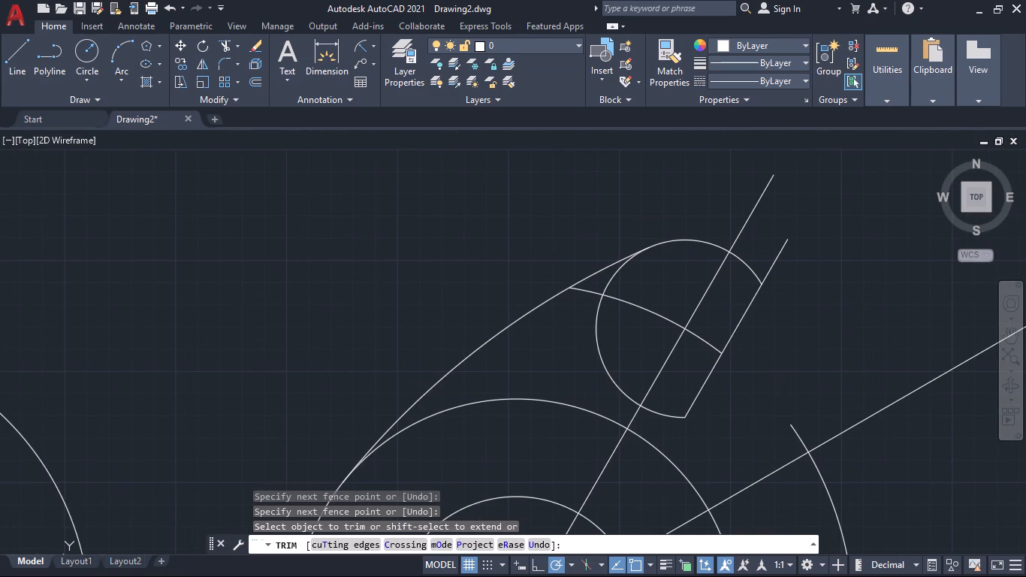
middle_drag(781, 384, 738, 442)
middle_drag(733, 434, 744, 388)
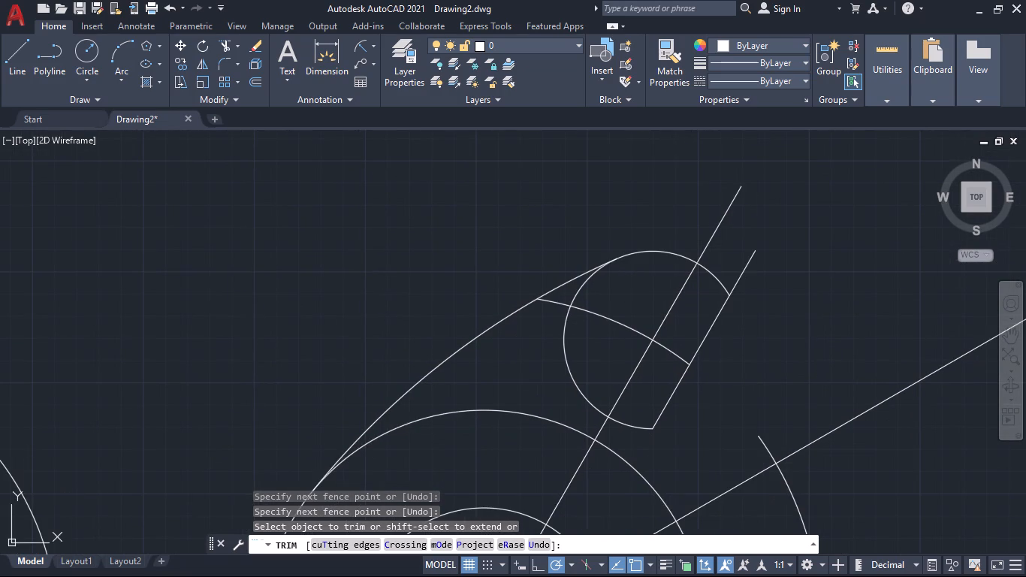
middle_drag(740, 394, 749, 310)
middle_drag(694, 370, 699, 267)
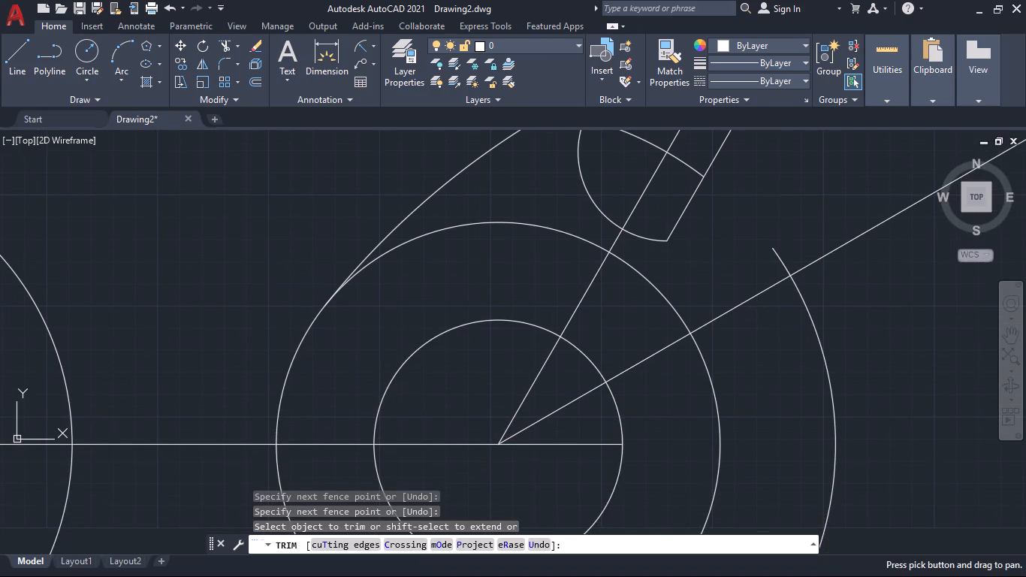
middle_drag(699, 267, 673, 229)
scroll(703, 304, down, 1)
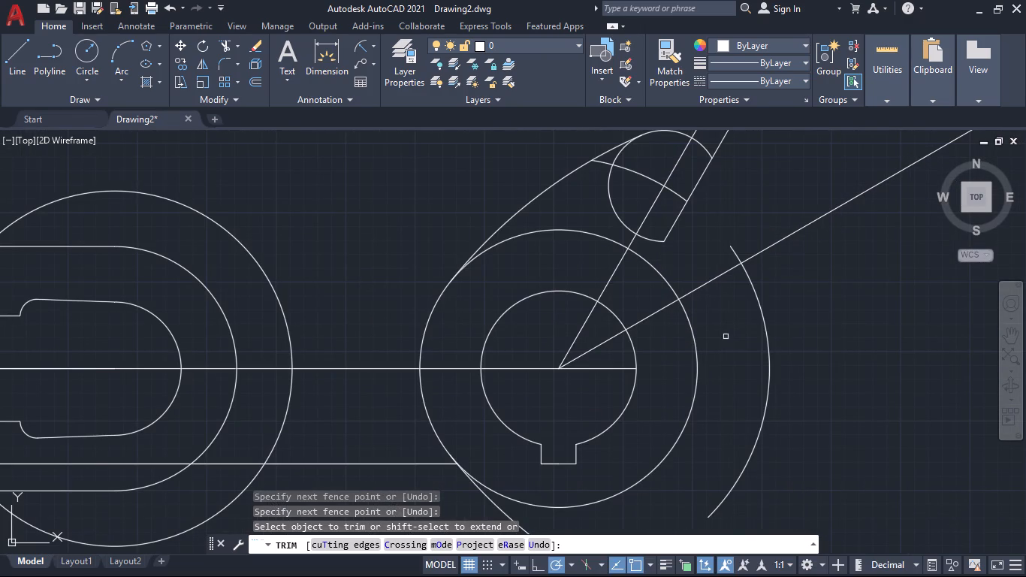
middle_drag(743, 352, 707, 452)
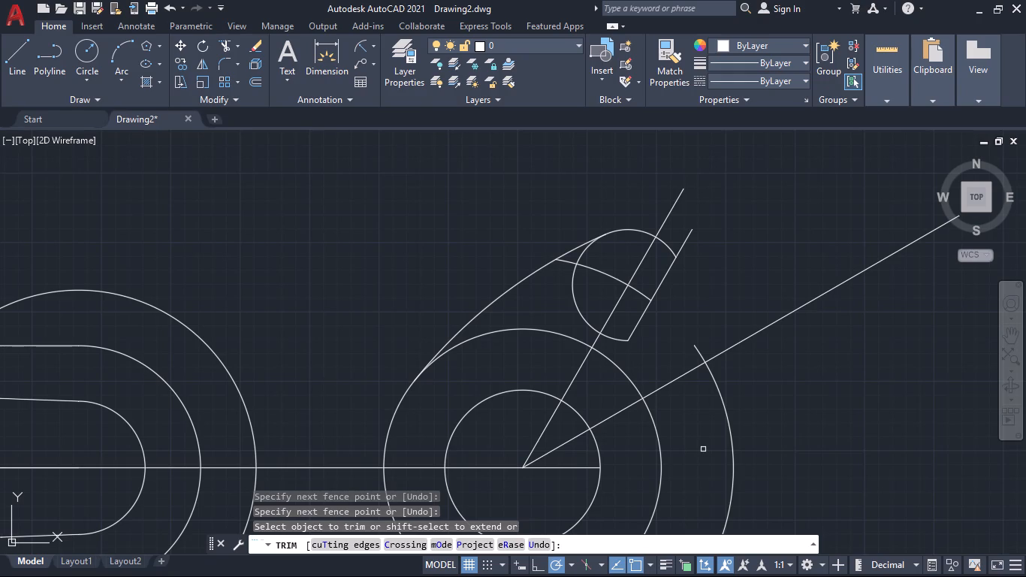
middle_drag(703, 448, 665, 397)
middle_drag(662, 395, 647, 367)
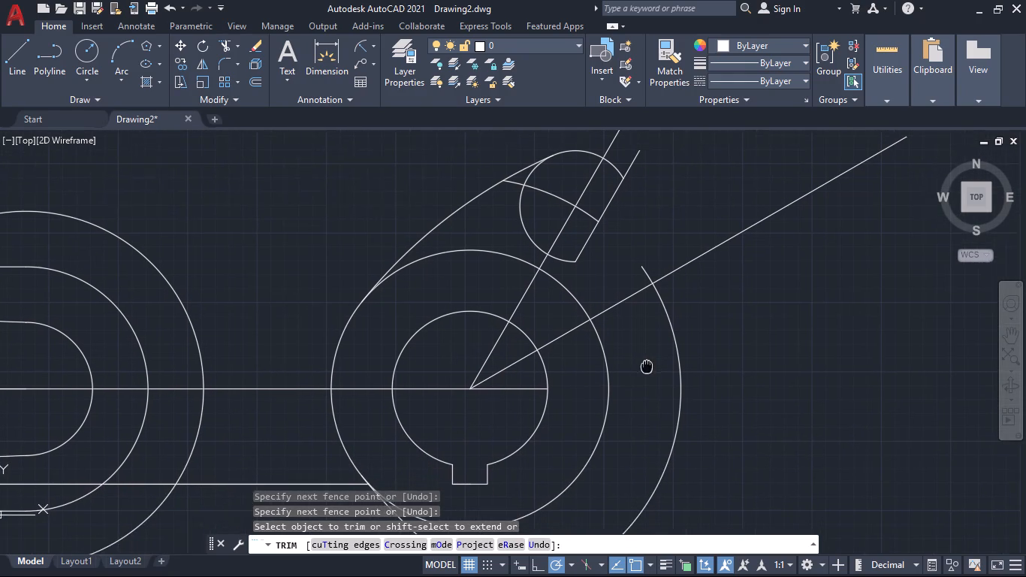
middle_drag(647, 367, 643, 361)
middle_drag(644, 364, 631, 445)
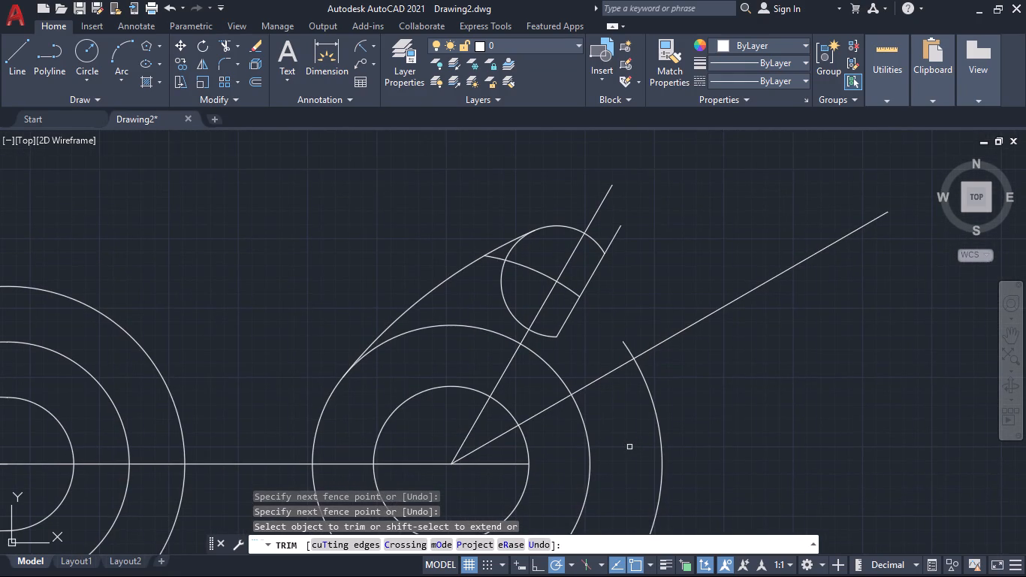
middle_drag(629, 447, 668, 438)
middle_drag(668, 438, 688, 406)
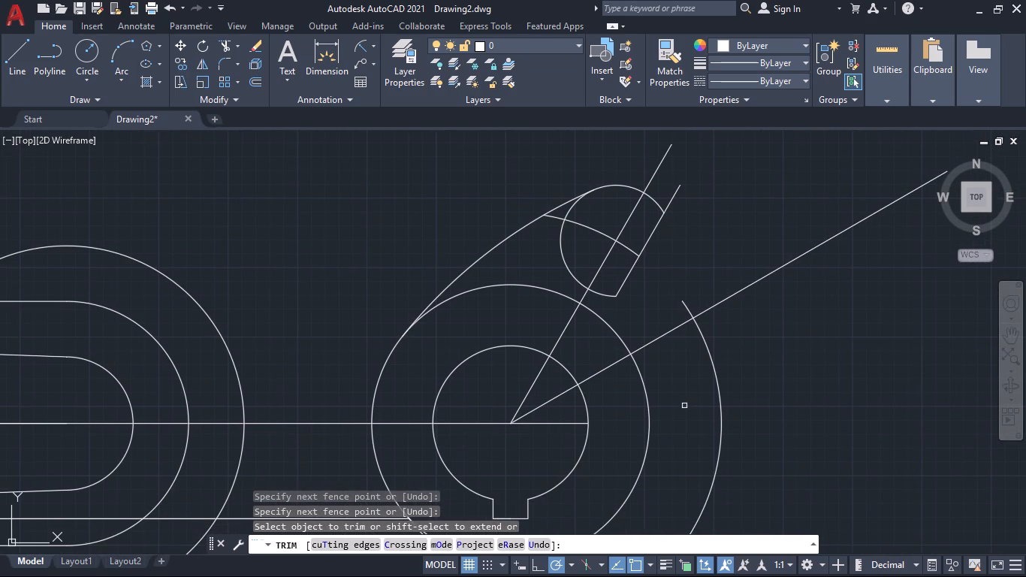
middle_drag(679, 403, 677, 353)
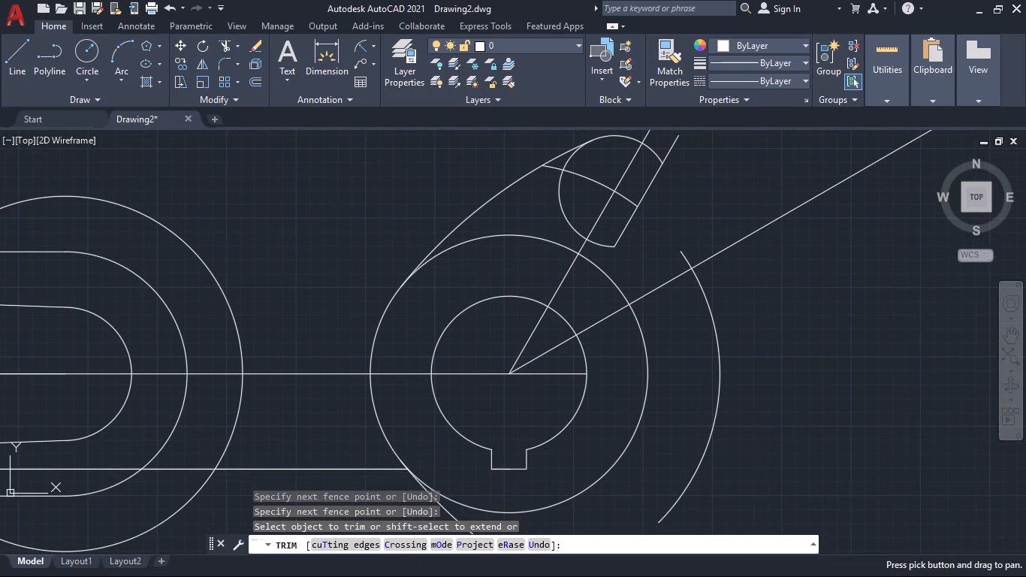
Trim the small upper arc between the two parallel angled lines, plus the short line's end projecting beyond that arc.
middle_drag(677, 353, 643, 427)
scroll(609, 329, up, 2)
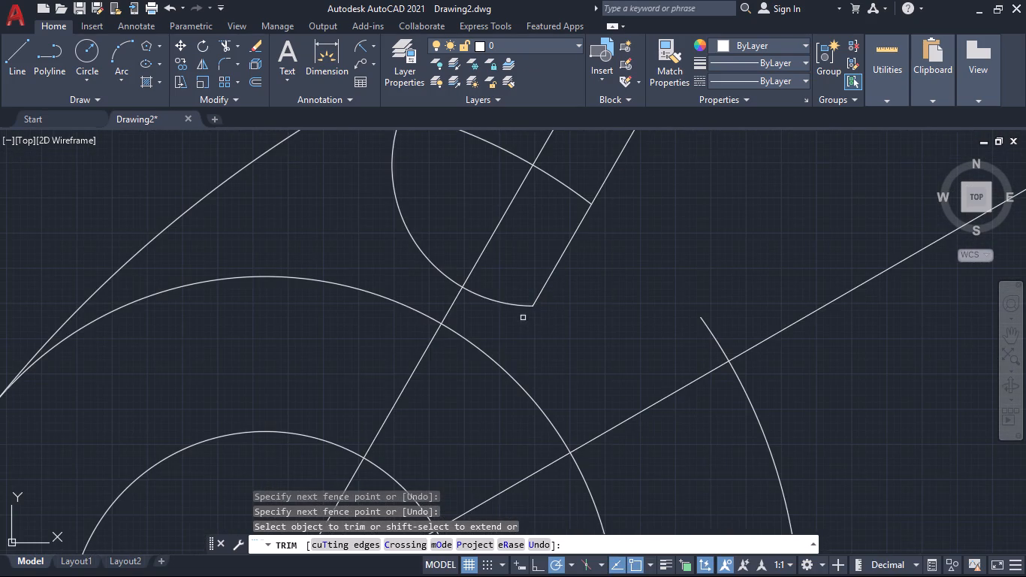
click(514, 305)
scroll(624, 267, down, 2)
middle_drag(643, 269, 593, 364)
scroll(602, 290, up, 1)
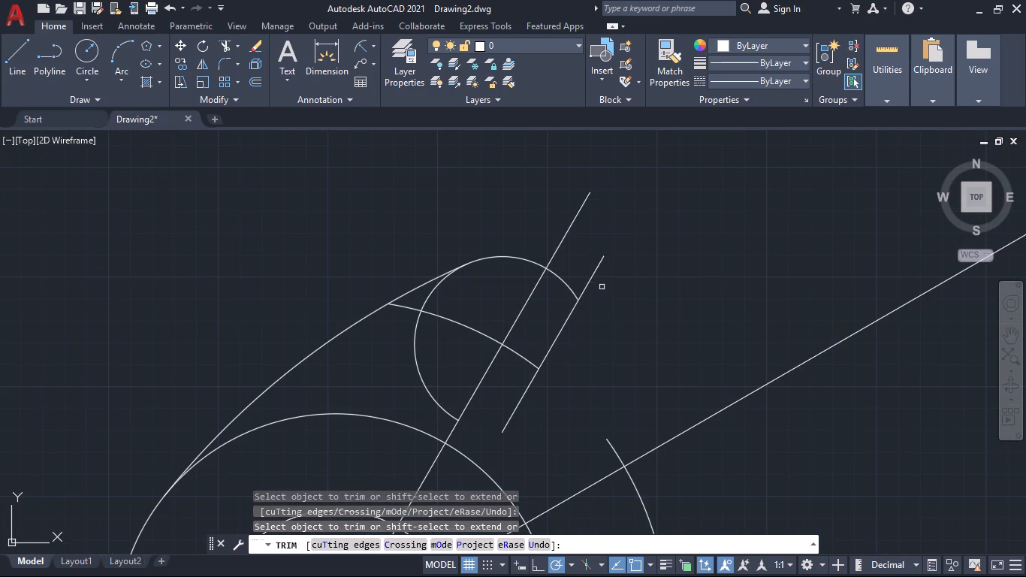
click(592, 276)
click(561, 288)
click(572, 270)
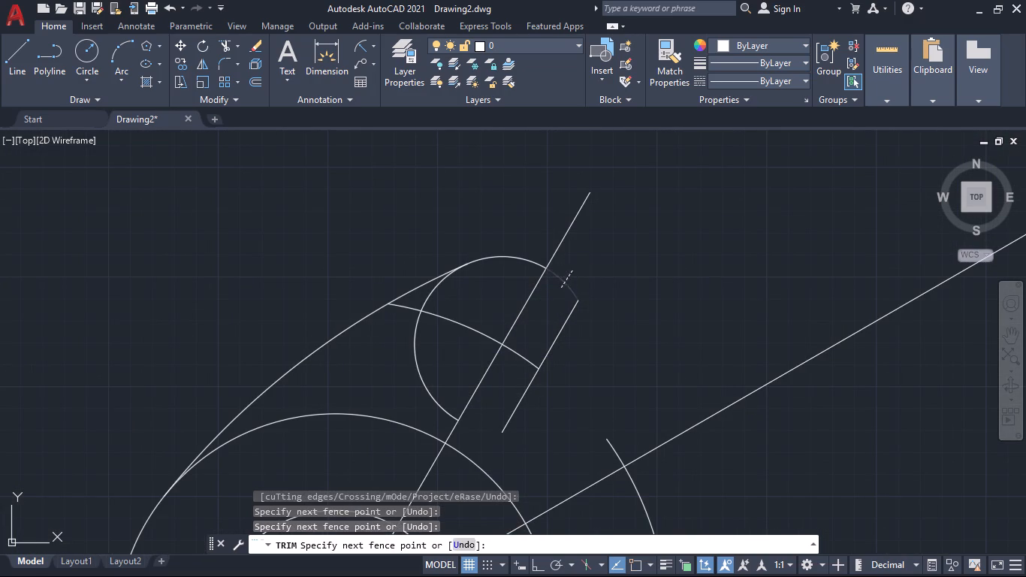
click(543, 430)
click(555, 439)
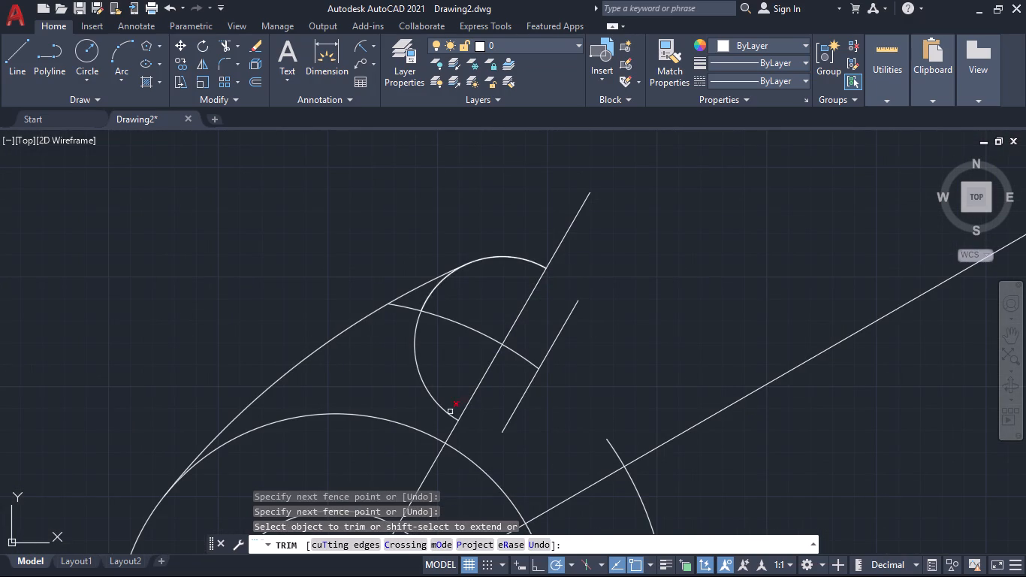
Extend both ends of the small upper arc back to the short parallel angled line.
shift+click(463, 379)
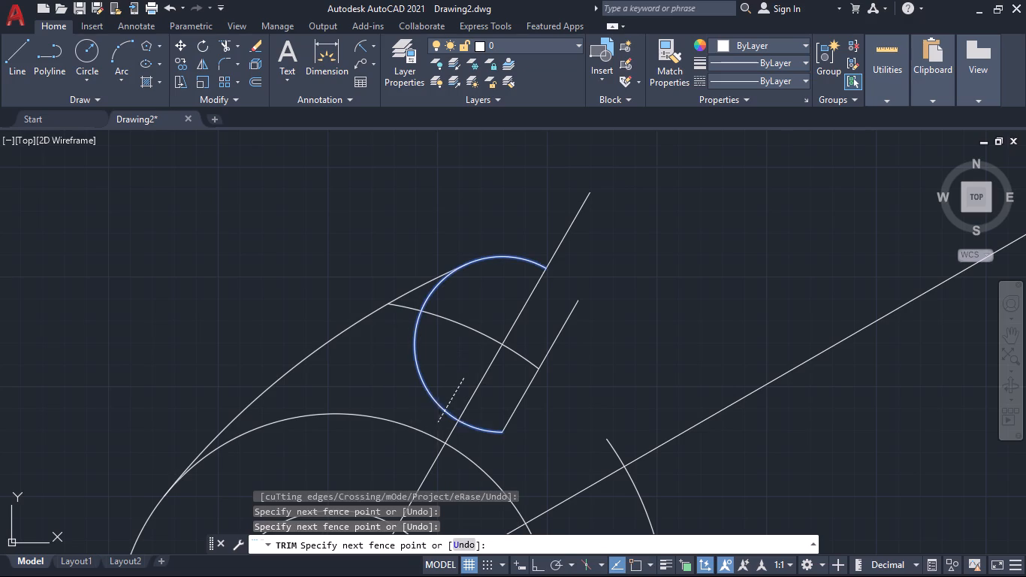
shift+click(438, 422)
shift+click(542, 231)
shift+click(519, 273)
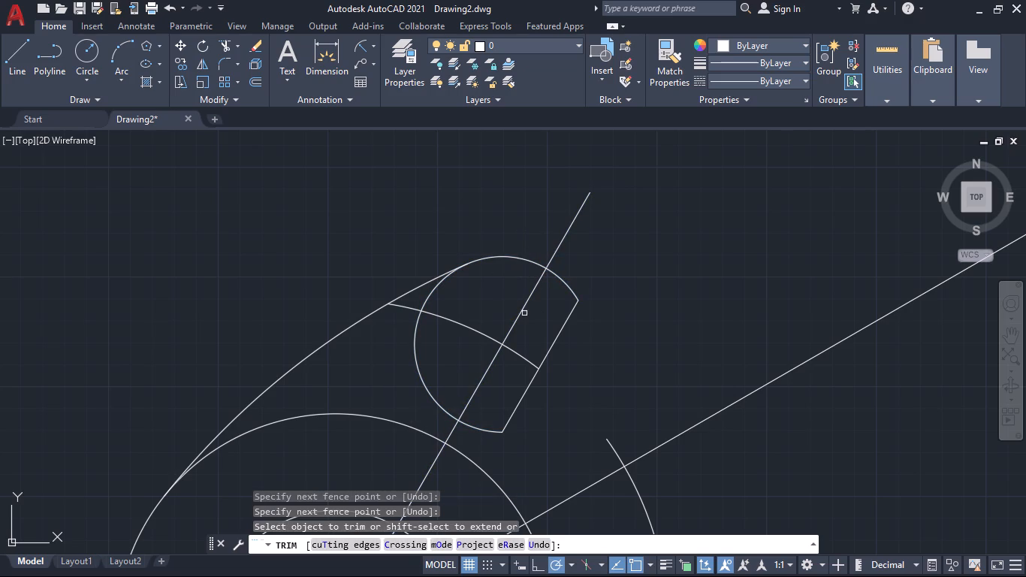
Examine the angled arm's small arc and its position relative to the keyed boss and the slotted end.
middle_drag(592, 397, 608, 365)
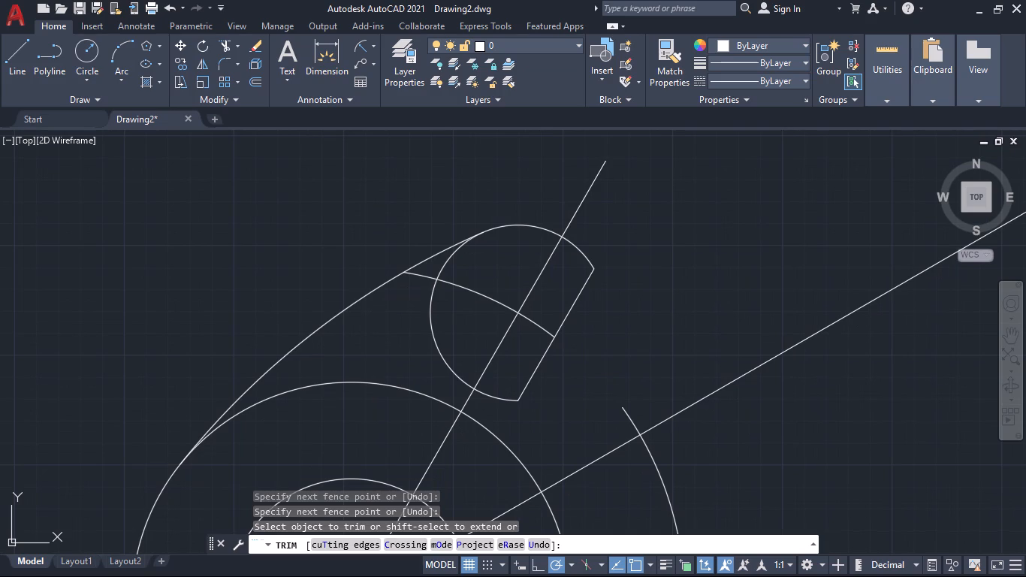
middle_click(644, 337)
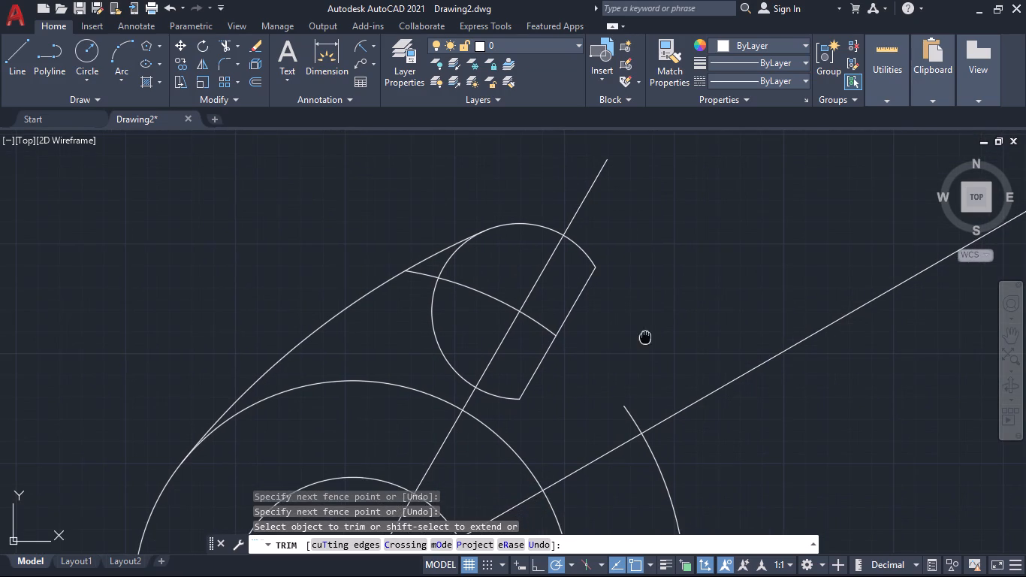
middle_drag(647, 336, 648, 338)
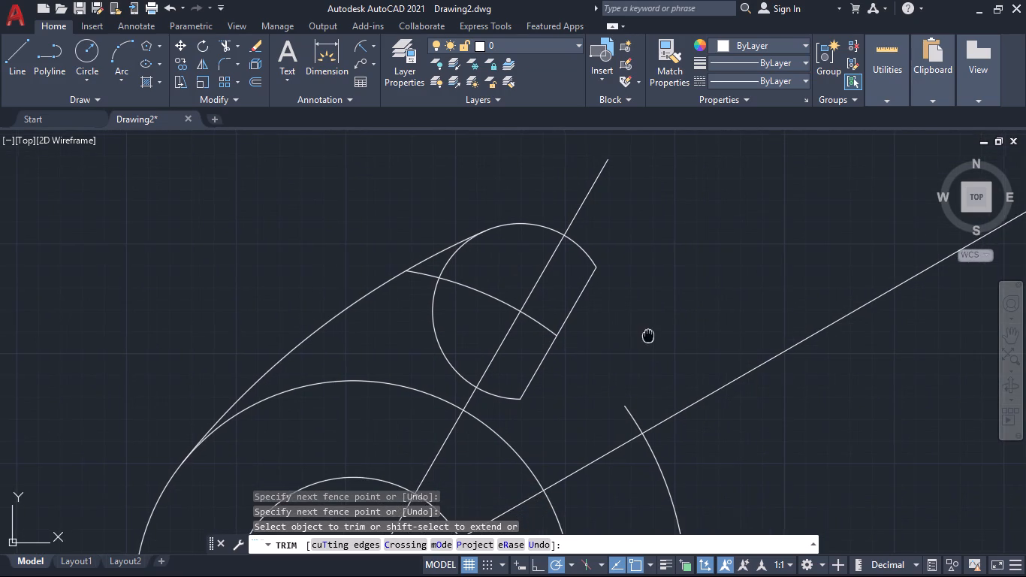
middle_drag(648, 338, 650, 383)
scroll(650, 383, up, 1)
middle_drag(650, 385, 708, 257)
scroll(656, 300, down, 2)
middle_drag(602, 351, 611, 316)
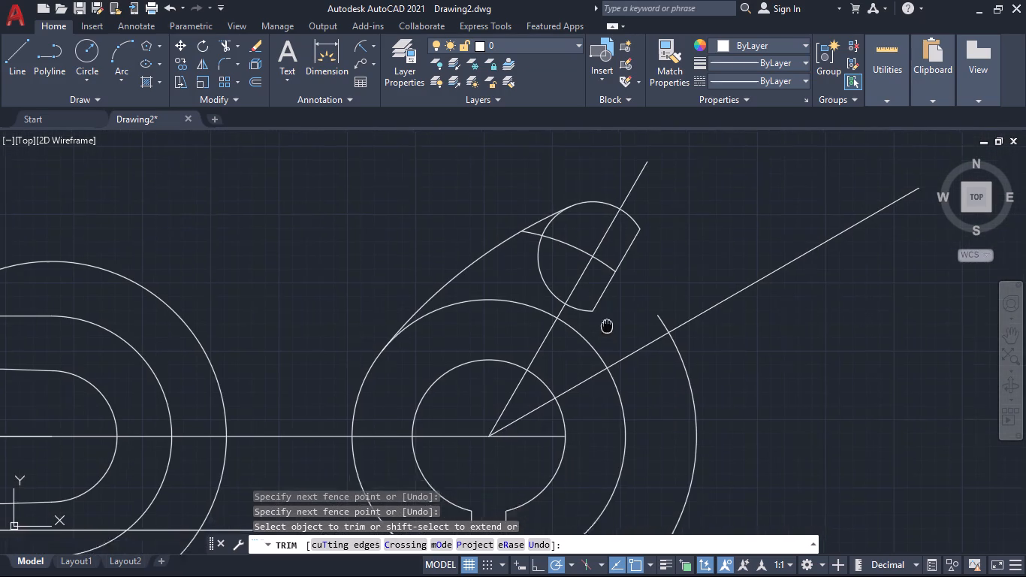
middle_drag(611, 316, 620, 264)
scroll(585, 392, down, 1)
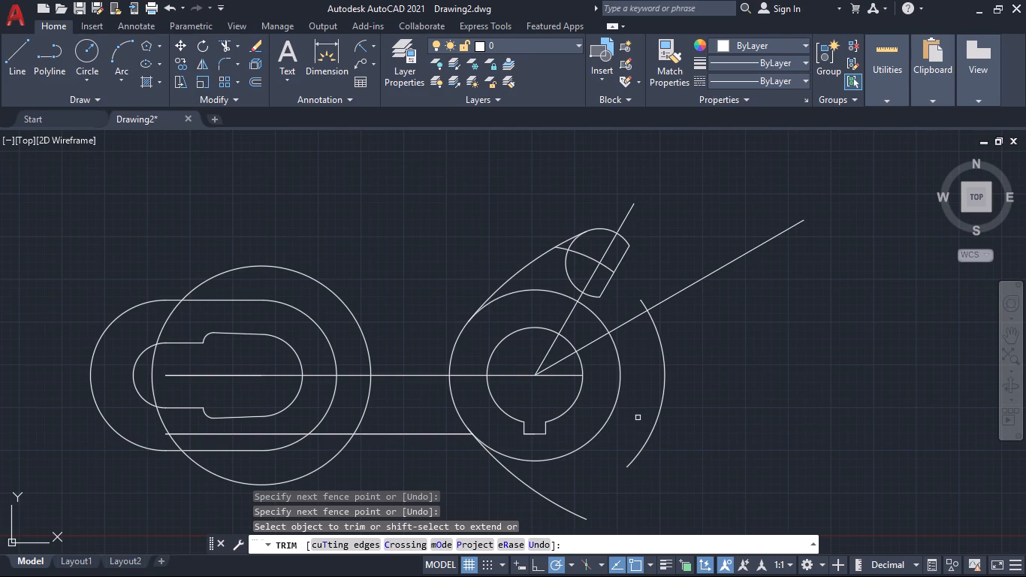
middle_drag(646, 397, 631, 431)
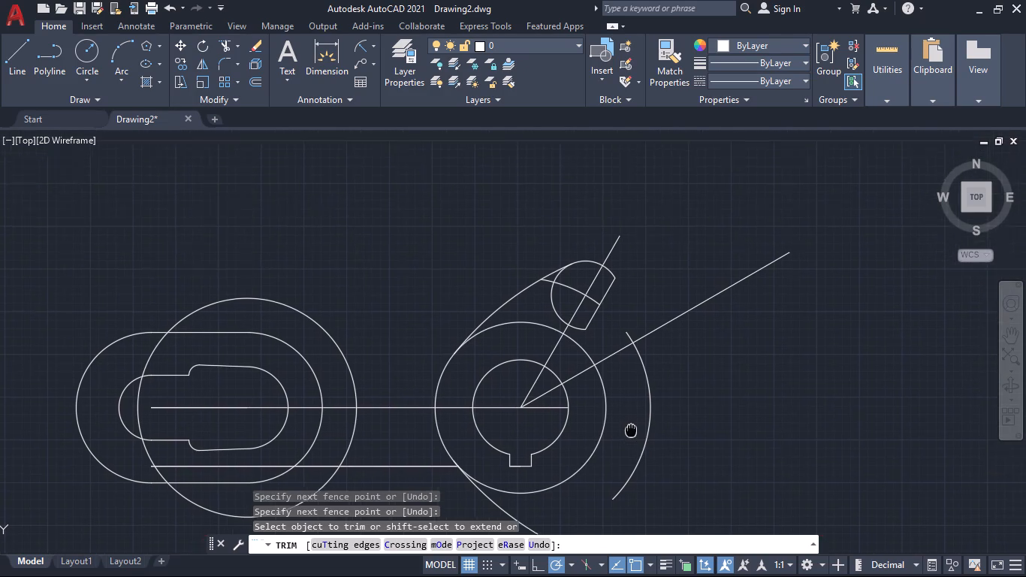
middle_drag(631, 431, 595, 530)
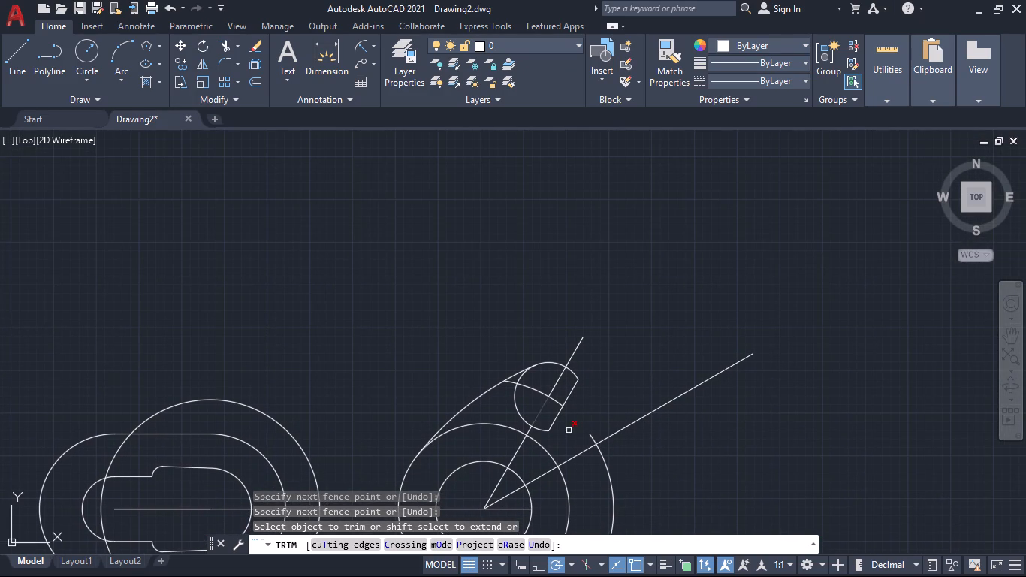
middle_drag(579, 493, 580, 403)
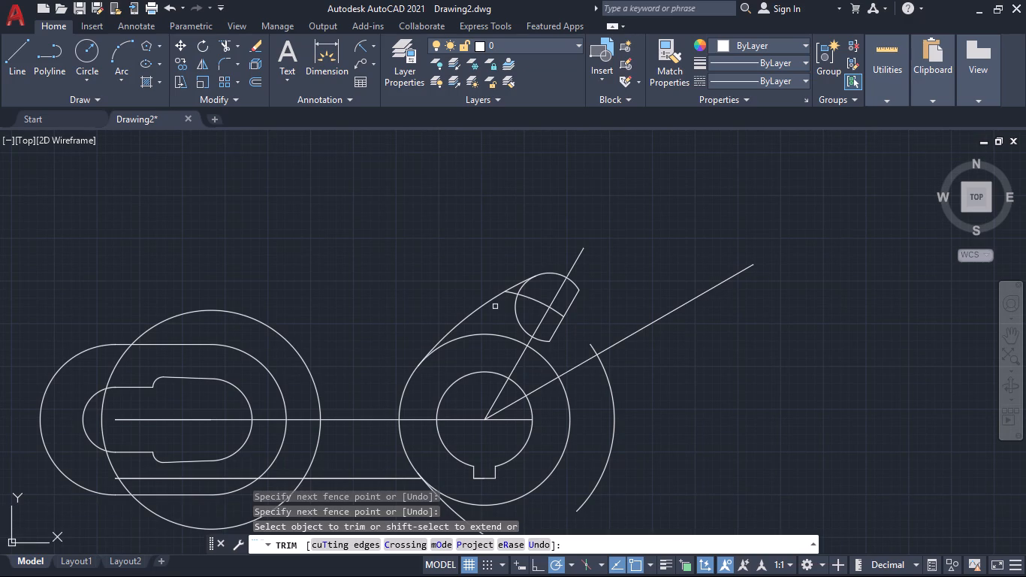
Draw a 58 mm line from the keyed boss's centre along the steeper angled centreline.
click(21, 56)
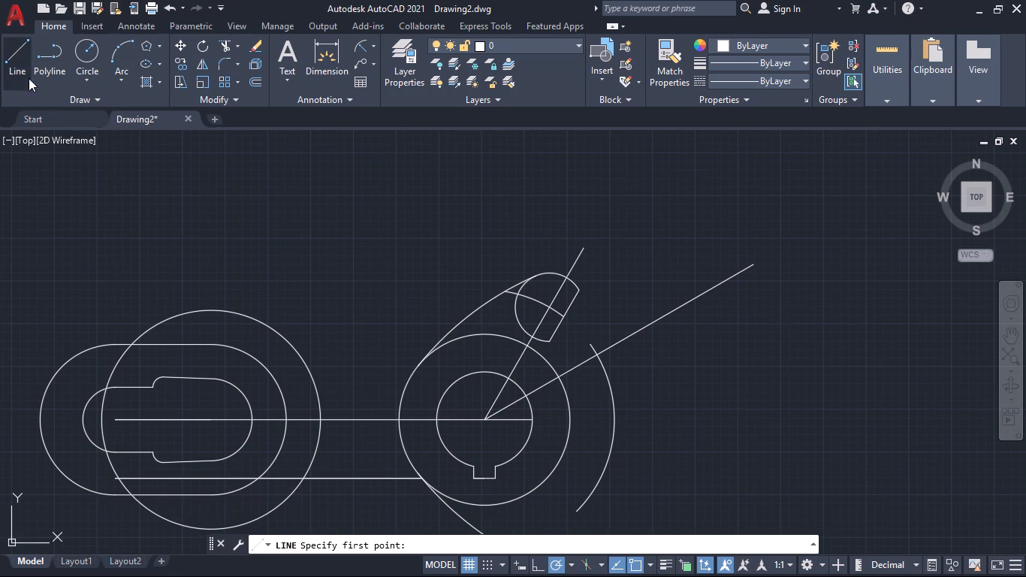
click(486, 416)
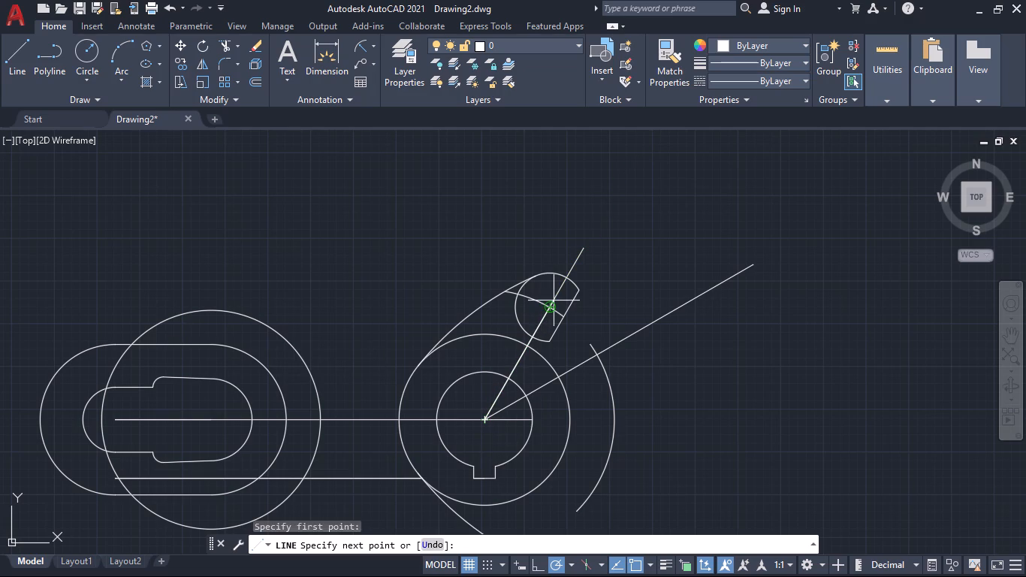
text(58)
key(Return)
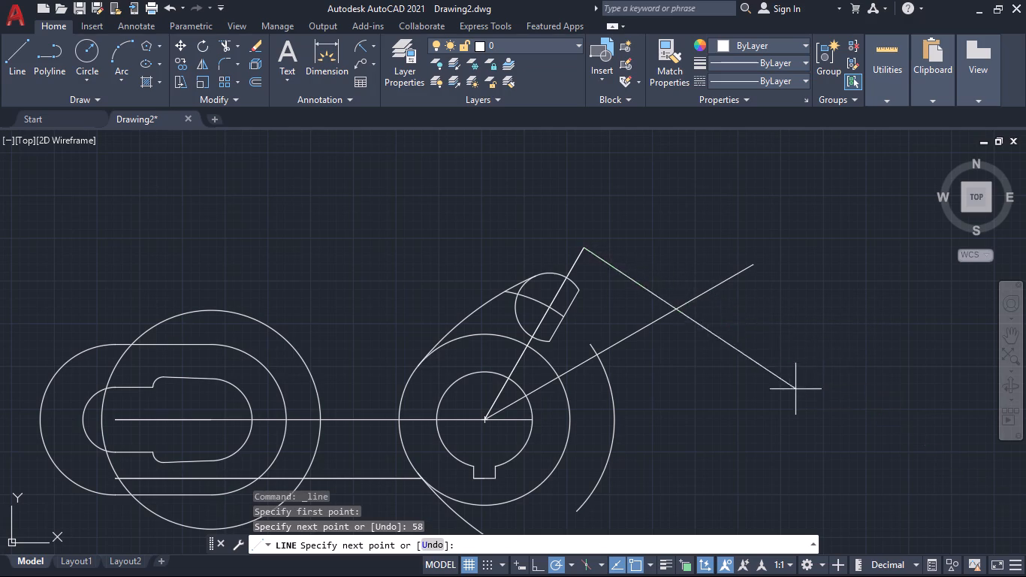
key(space)
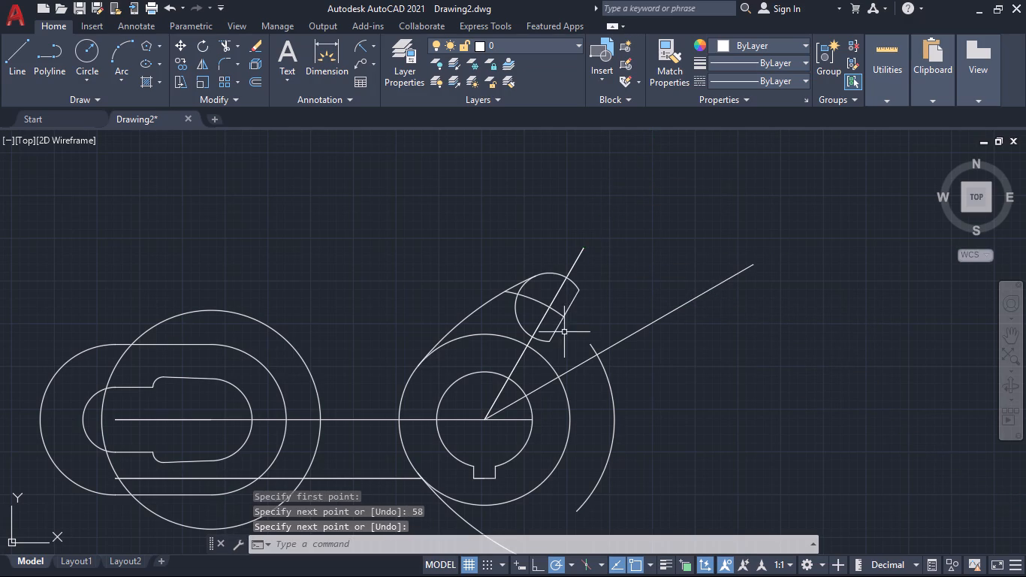
Erase the arm's small arc, short parallel line and inner arc, plus the large outer arc beside the boss.
click(553, 350)
click(544, 335)
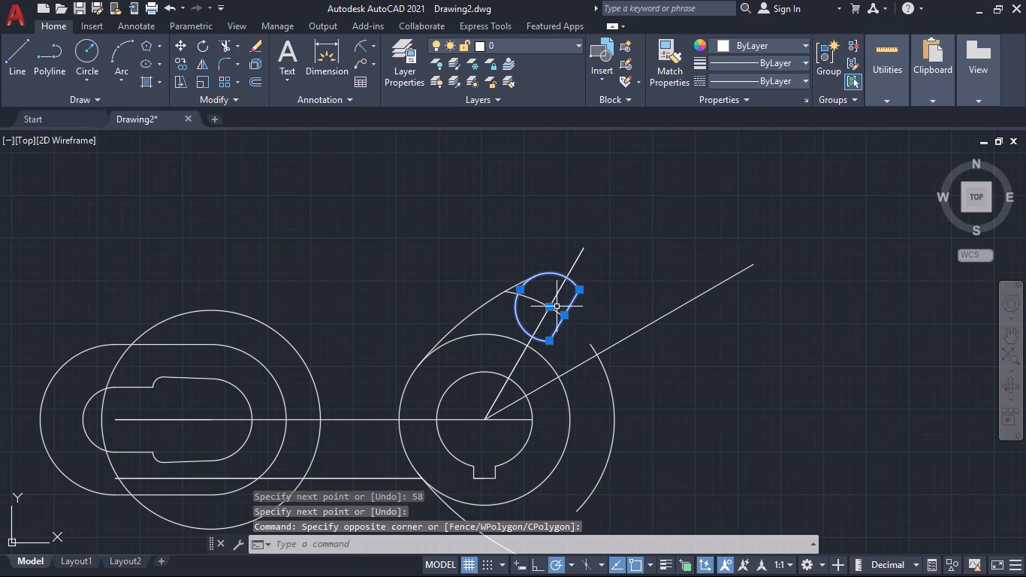
click(557, 311)
key(Delete)
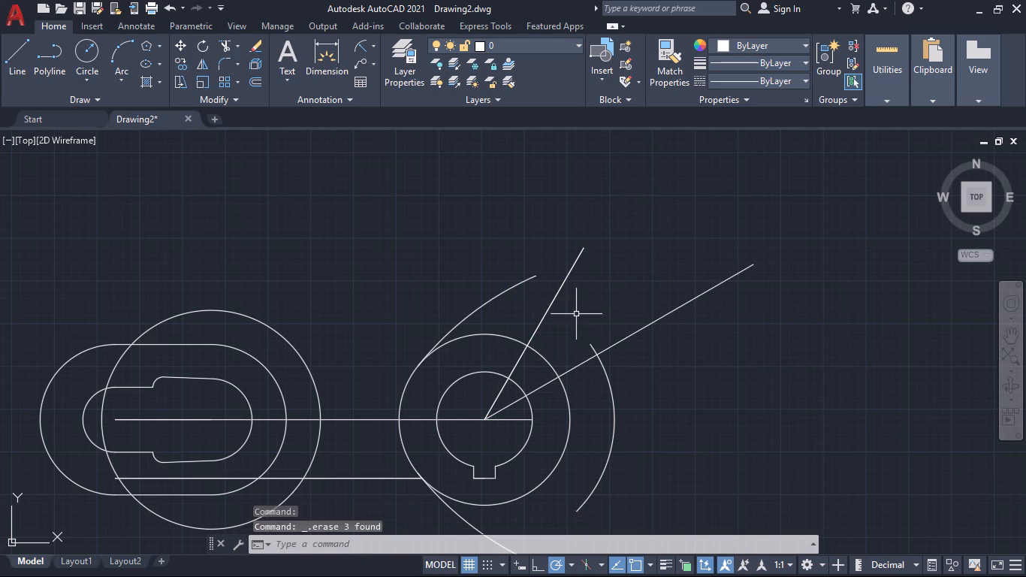
click(593, 345)
key(Delete)
Draw a circle of radius 10 mm centred on the outer end of the 58 mm angled line.
middle_drag(597, 313, 566, 348)
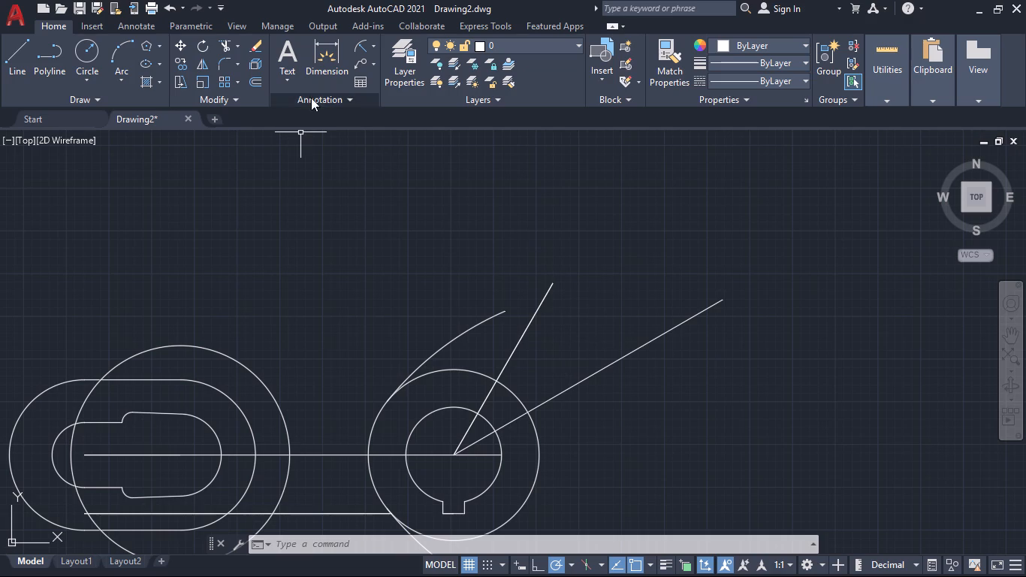
click(83, 49)
click(555, 282)
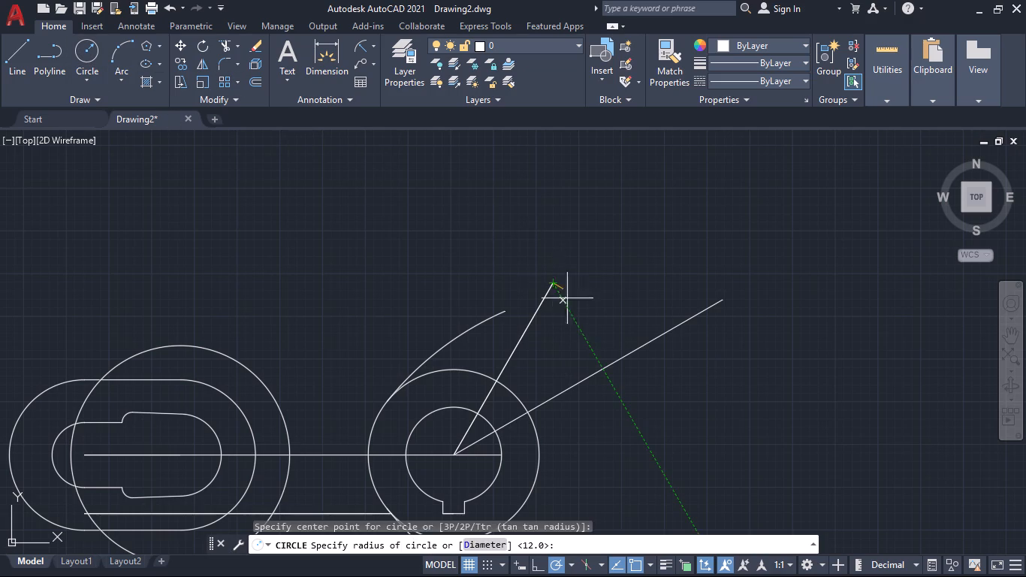
text(10)
key(Return)
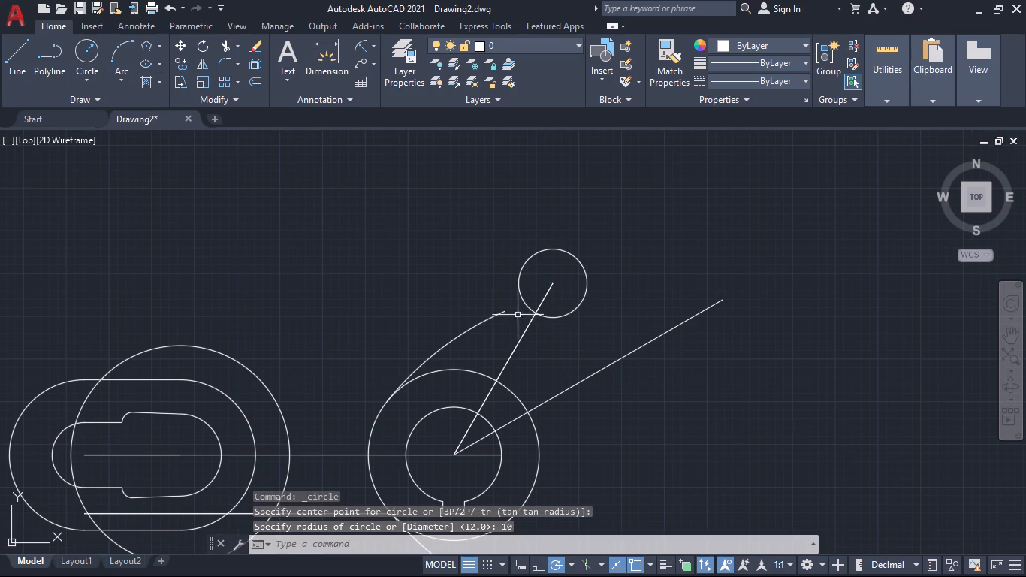
Erase the two long tangent arcs running off the boss's outer circle, one above and one below the boss.
click(474, 324)
key(Delete)
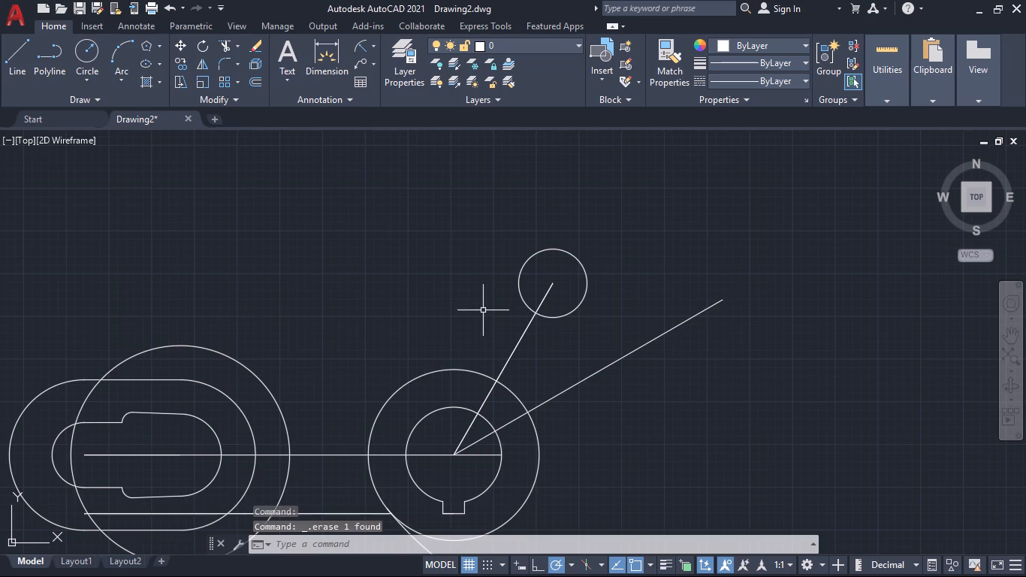
scroll(485, 310, down, 2)
middle_drag(454, 304, 474, 225)
scroll(490, 318, up, 3)
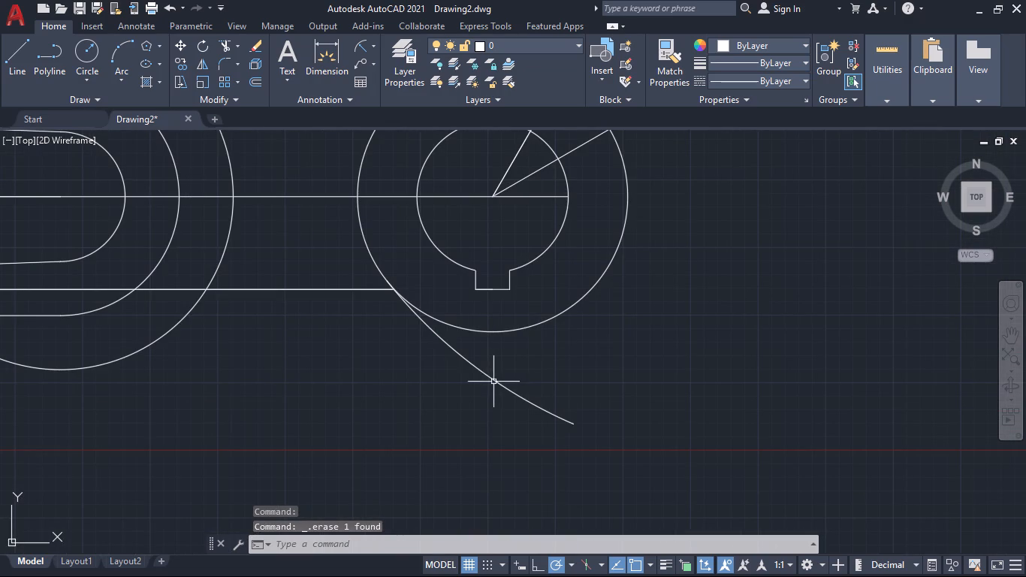
click(495, 380)
key(Delete)
Draw a line from the small circle's centre outward past its edge, continuing the steep angled line's direction.
scroll(579, 340, down, 2)
middle_drag(638, 316, 591, 461)
middle_drag(609, 413, 604, 455)
scroll(580, 385, up, 2)
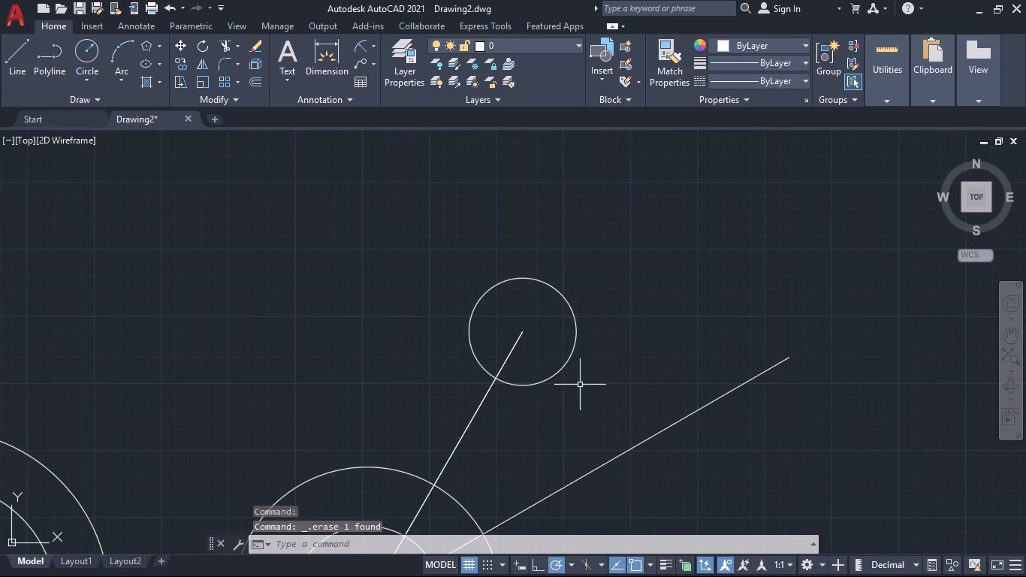
middle_drag(576, 403, 537, 447)
click(14, 55)
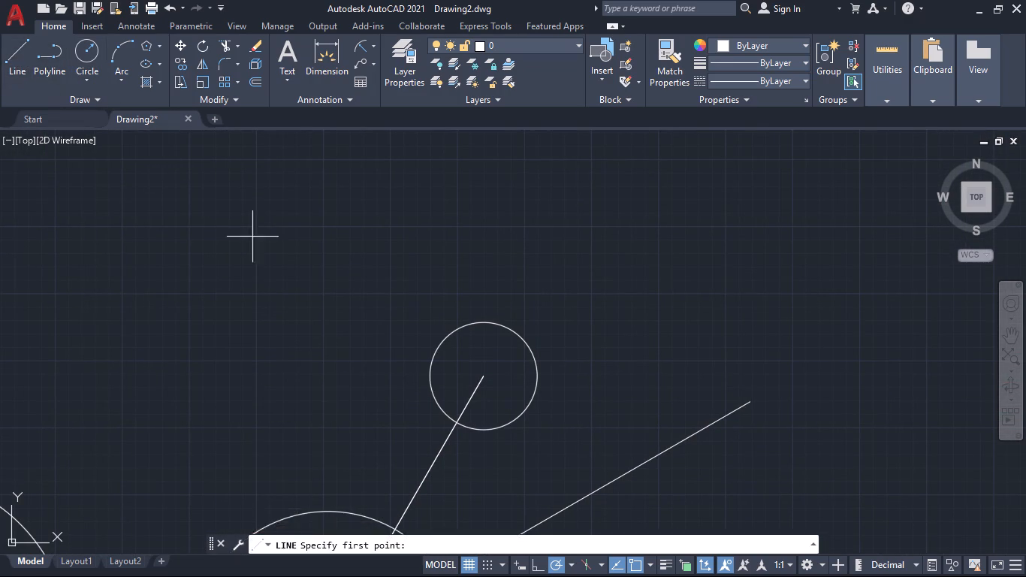
click(483, 376)
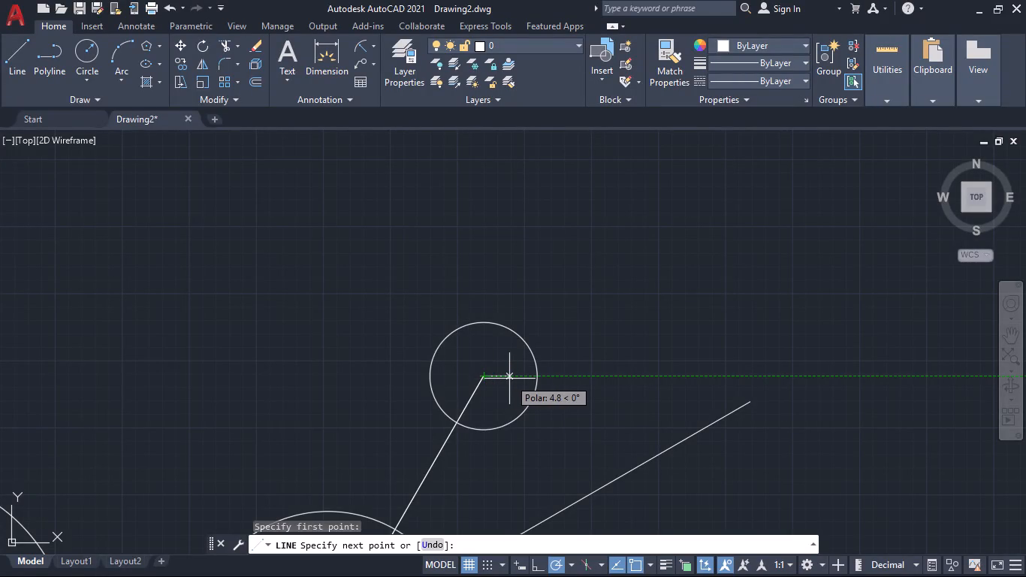
click(528, 284)
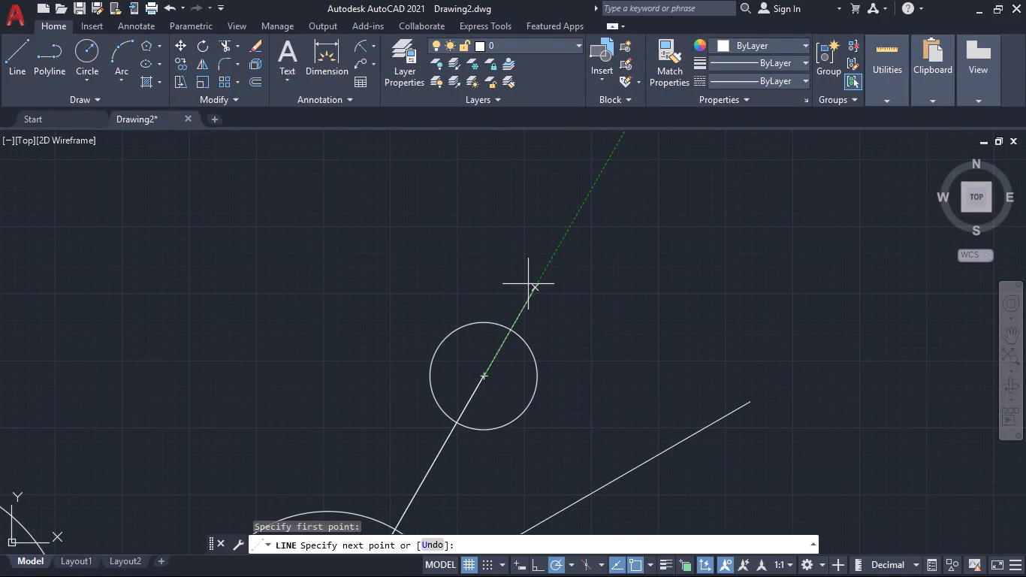
key(space)
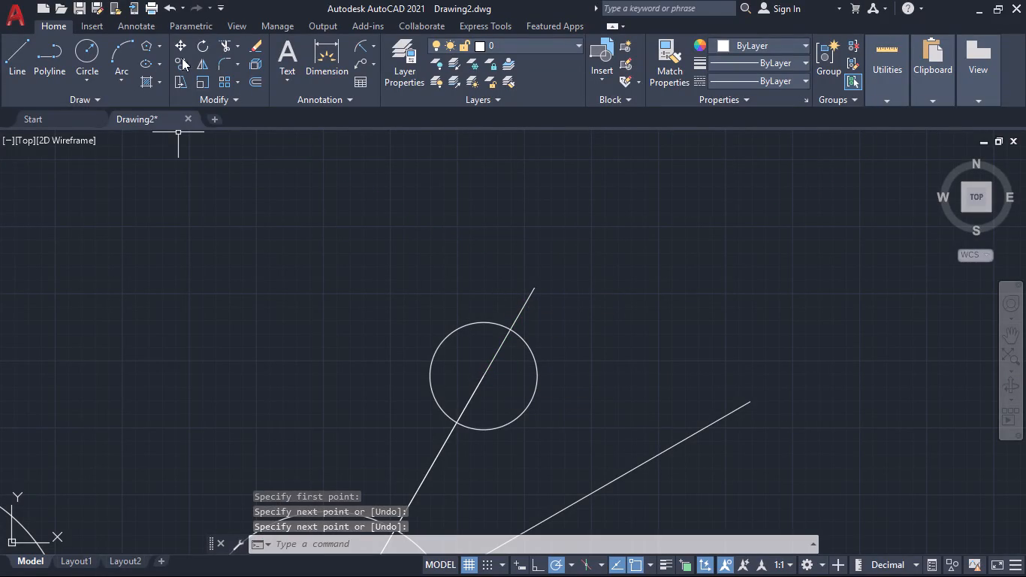
Offset the short line from the small circle's centre by 5 mm toward the long, shallower angled line.
click(252, 80)
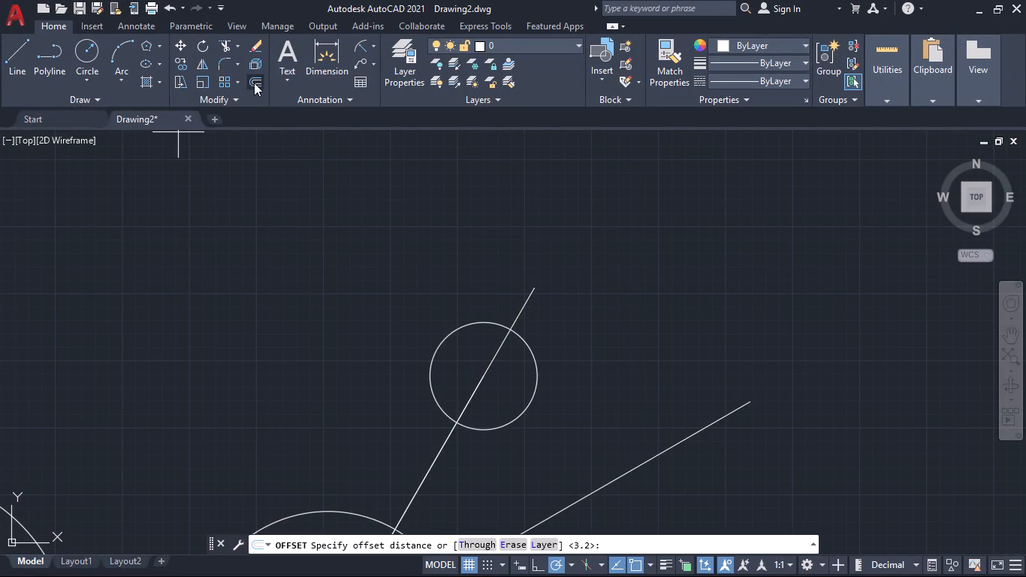
key(5)
key(Return)
click(501, 347)
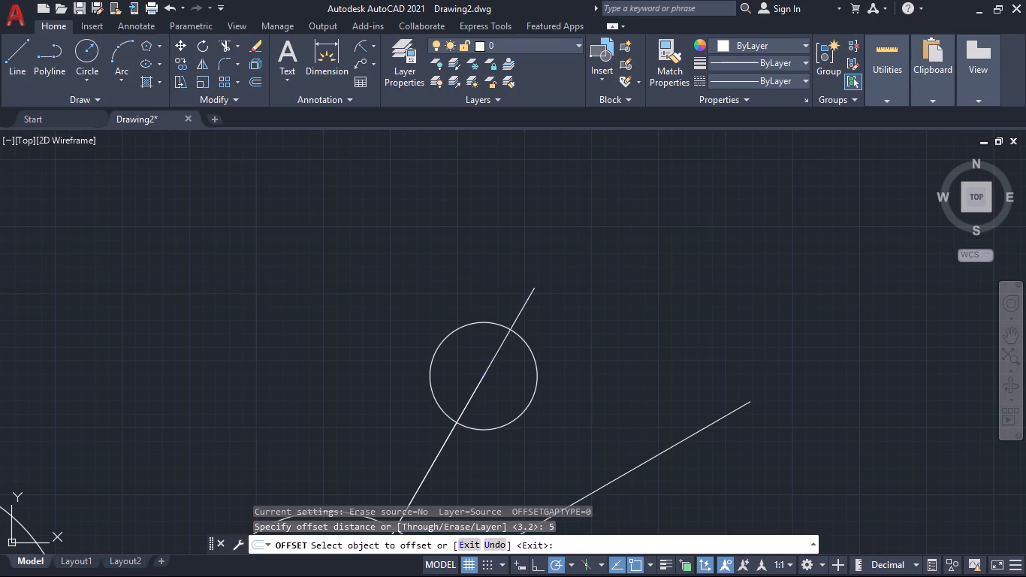
click(513, 361)
middle_drag(602, 352, 614, 311)
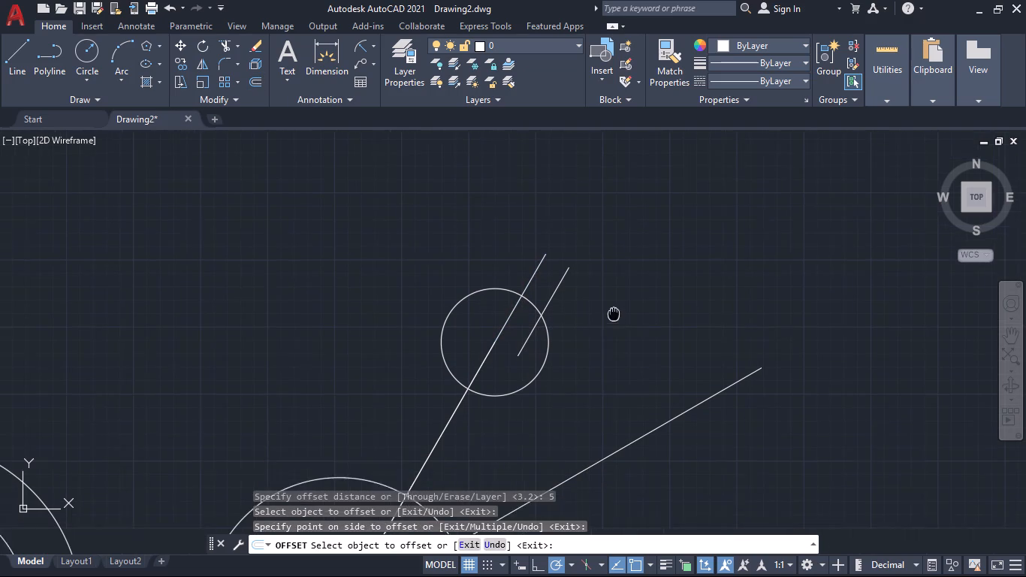
middle_drag(614, 311, 614, 310)
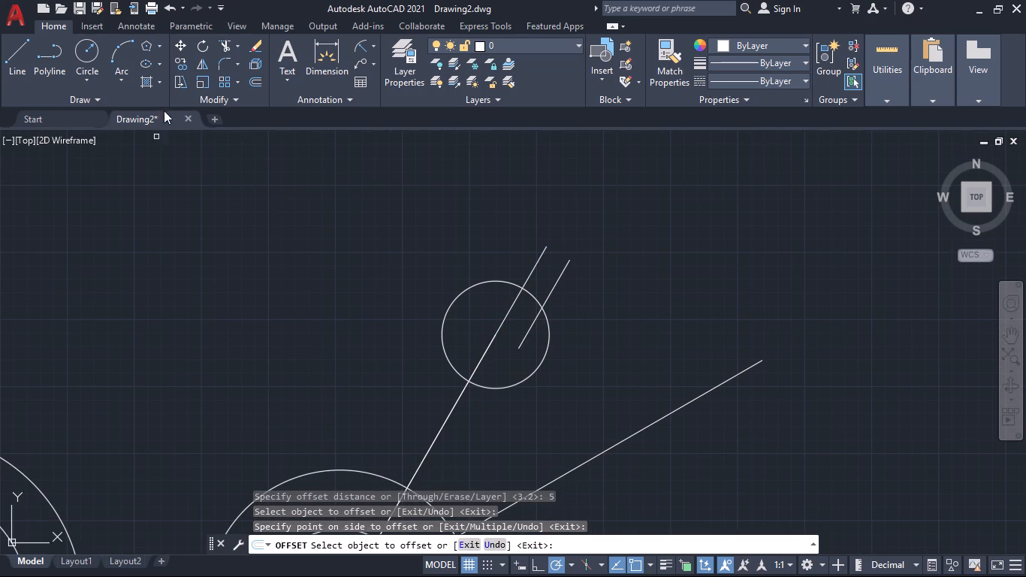
Extend the 5 mm offset line's inner end to the small circle and trim both parallel lines' outer ends at the circle.
click(223, 48)
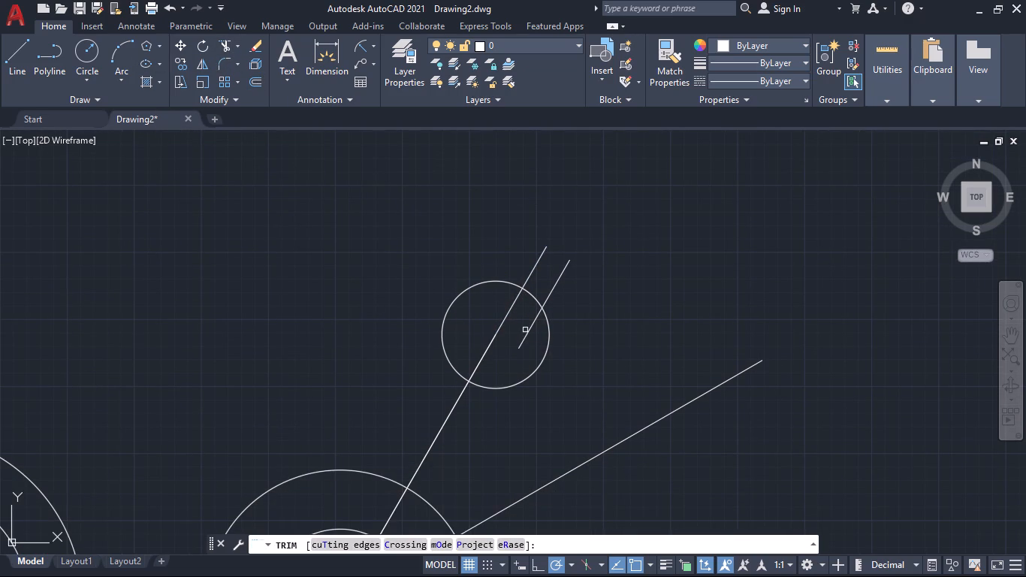
shift+click(525, 330)
shift+click(531, 345)
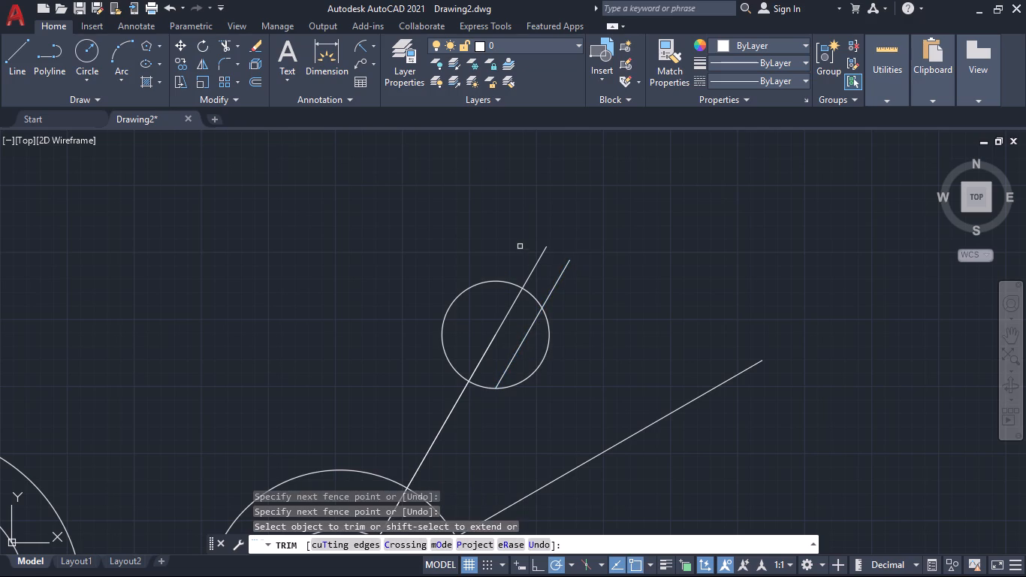
shift+click(518, 244)
shift+click(638, 360)
shift+click(582, 317)
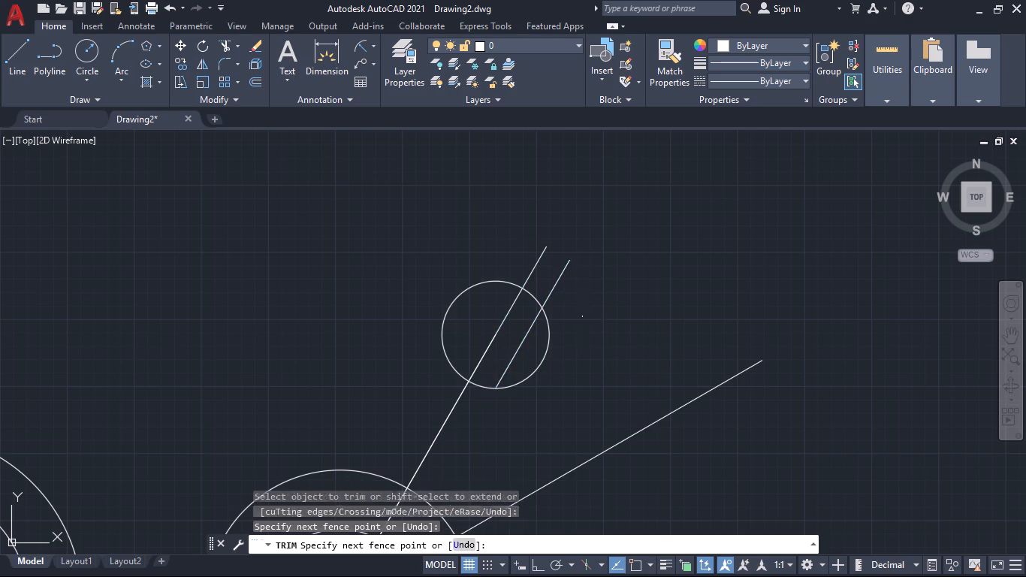
click(505, 249)
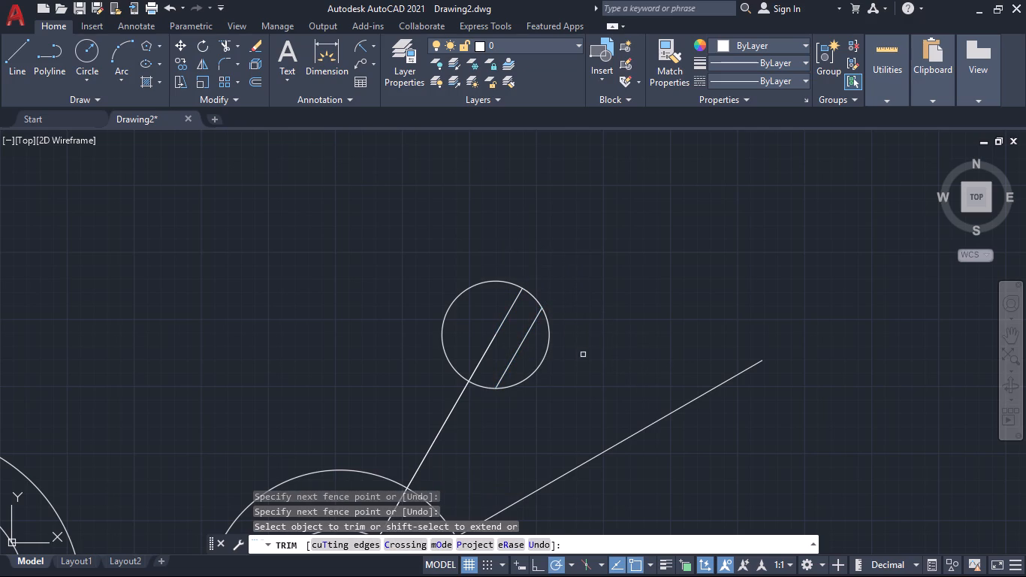
Trim away the small circle's arc on the far side of the offset line, leaving a flat-sided end.
middle_drag(584, 359, 624, 343)
scroll(624, 343, up, 1)
middle_click(584, 406)
click(570, 271)
click(501, 427)
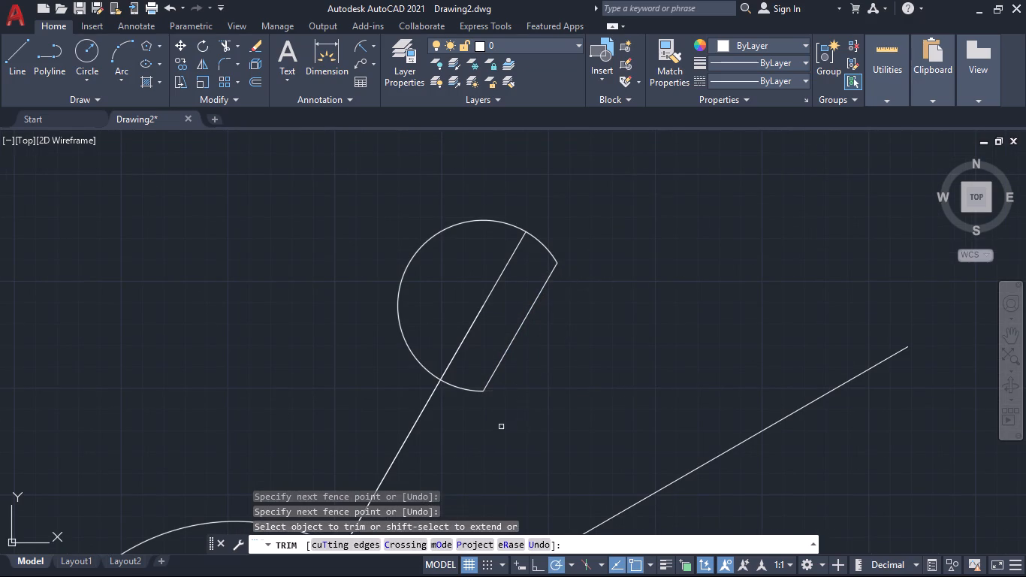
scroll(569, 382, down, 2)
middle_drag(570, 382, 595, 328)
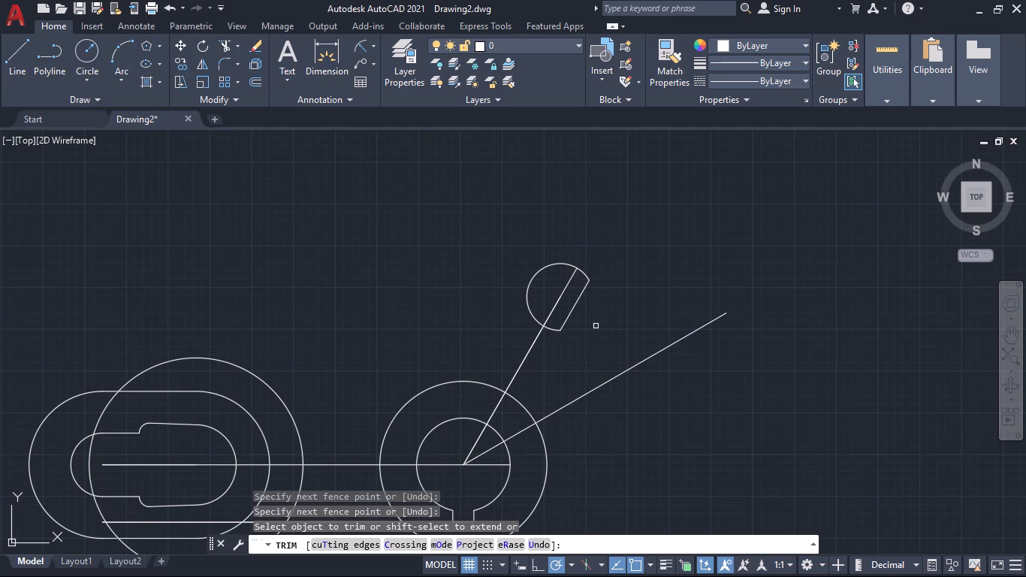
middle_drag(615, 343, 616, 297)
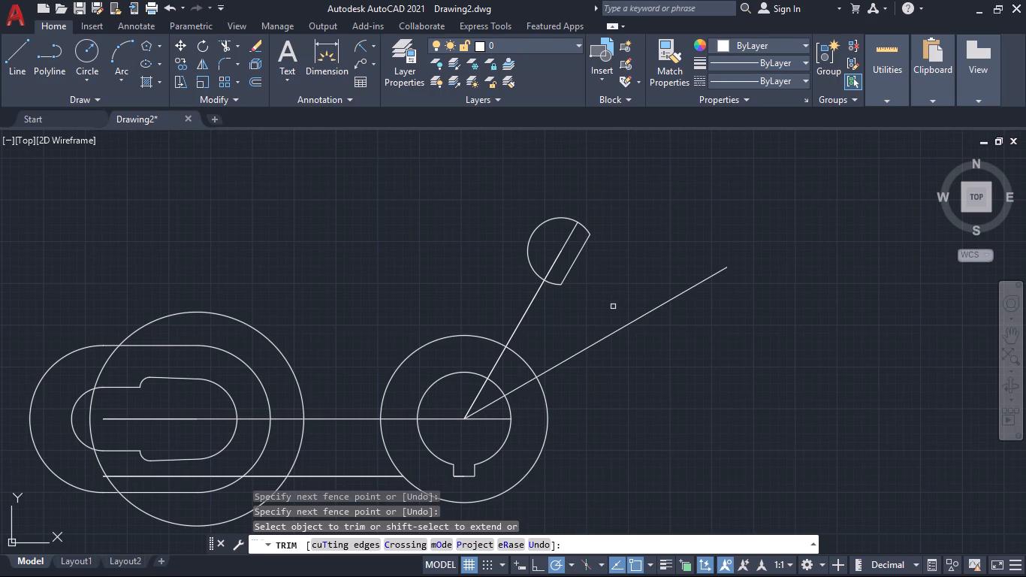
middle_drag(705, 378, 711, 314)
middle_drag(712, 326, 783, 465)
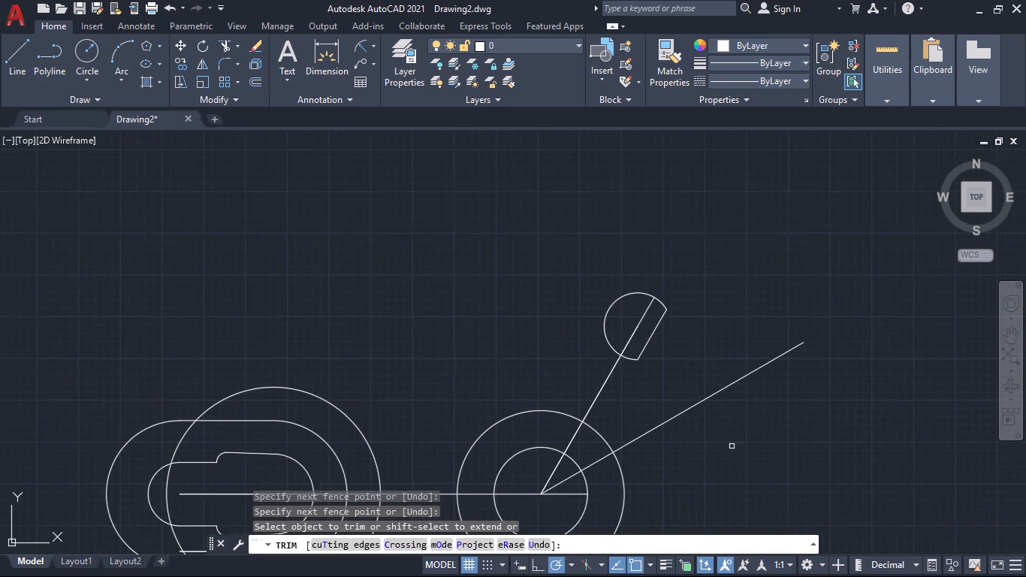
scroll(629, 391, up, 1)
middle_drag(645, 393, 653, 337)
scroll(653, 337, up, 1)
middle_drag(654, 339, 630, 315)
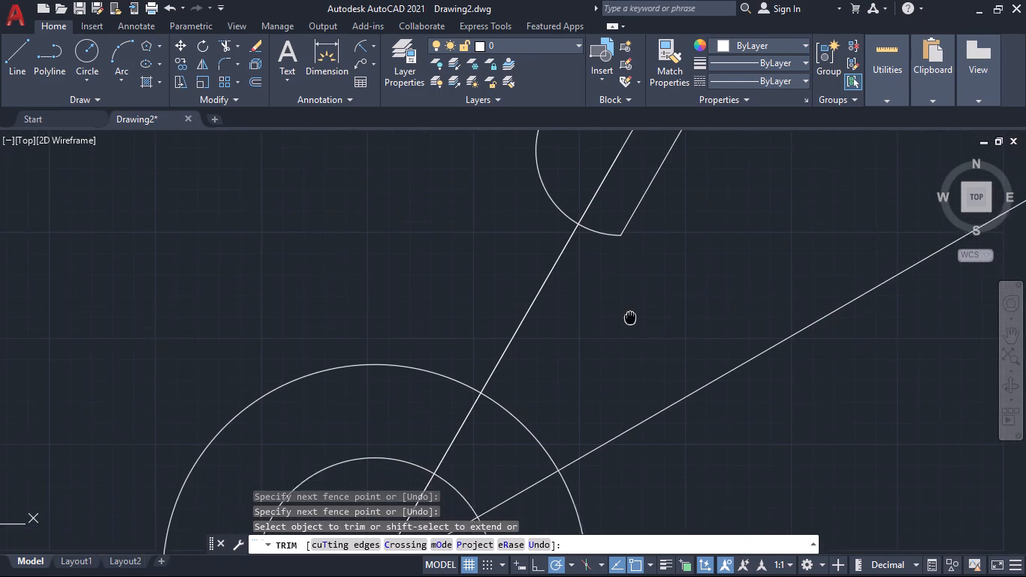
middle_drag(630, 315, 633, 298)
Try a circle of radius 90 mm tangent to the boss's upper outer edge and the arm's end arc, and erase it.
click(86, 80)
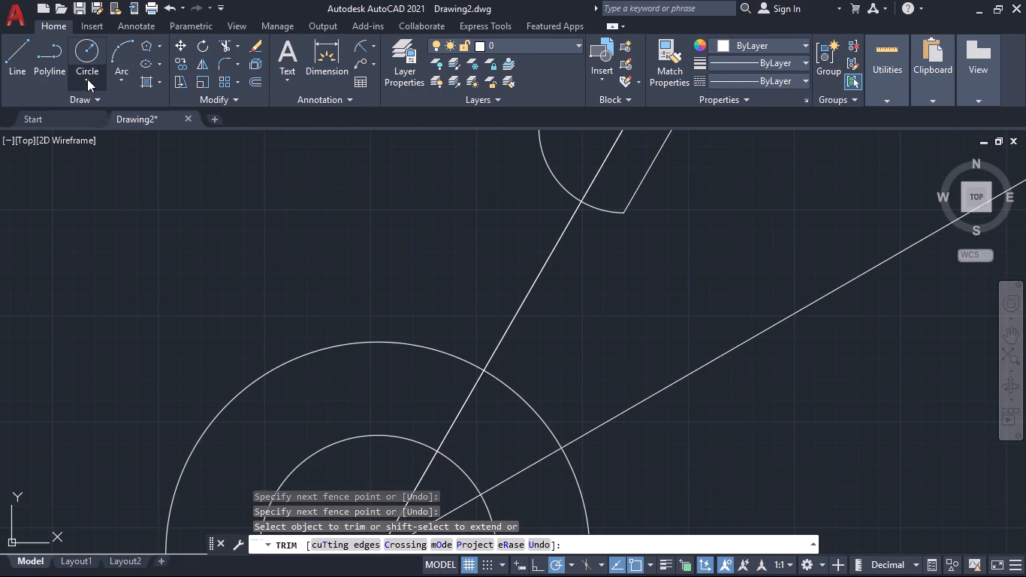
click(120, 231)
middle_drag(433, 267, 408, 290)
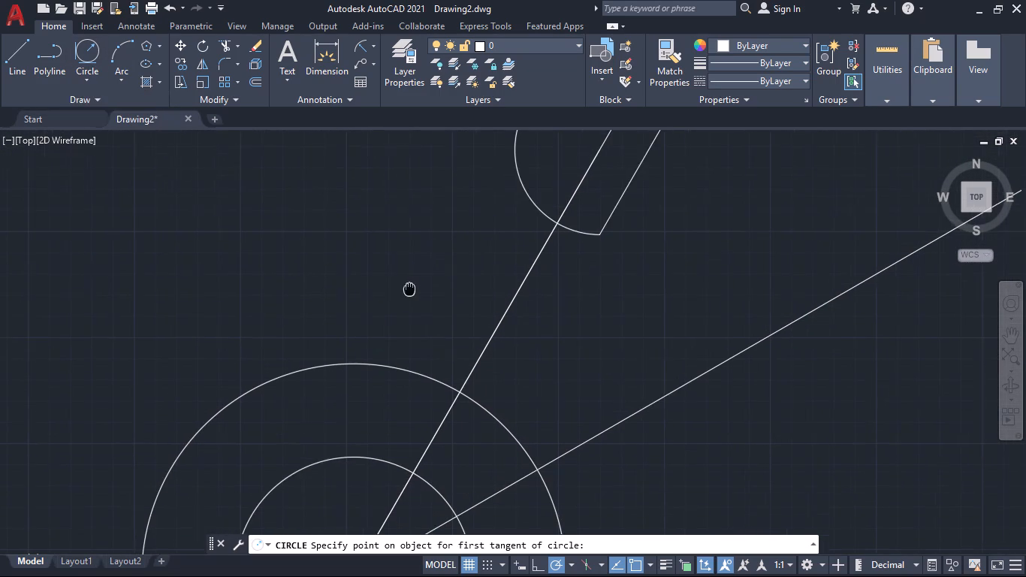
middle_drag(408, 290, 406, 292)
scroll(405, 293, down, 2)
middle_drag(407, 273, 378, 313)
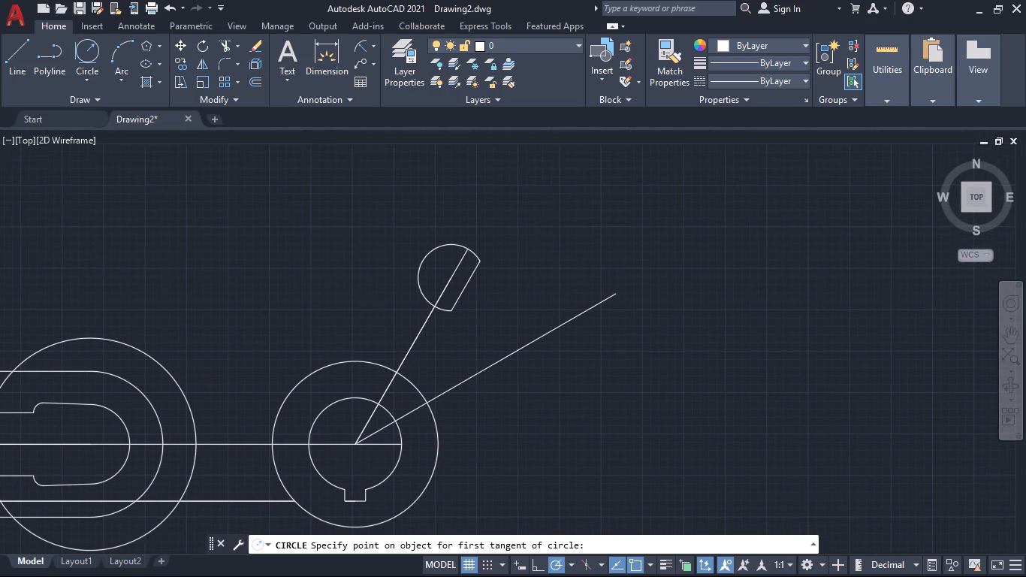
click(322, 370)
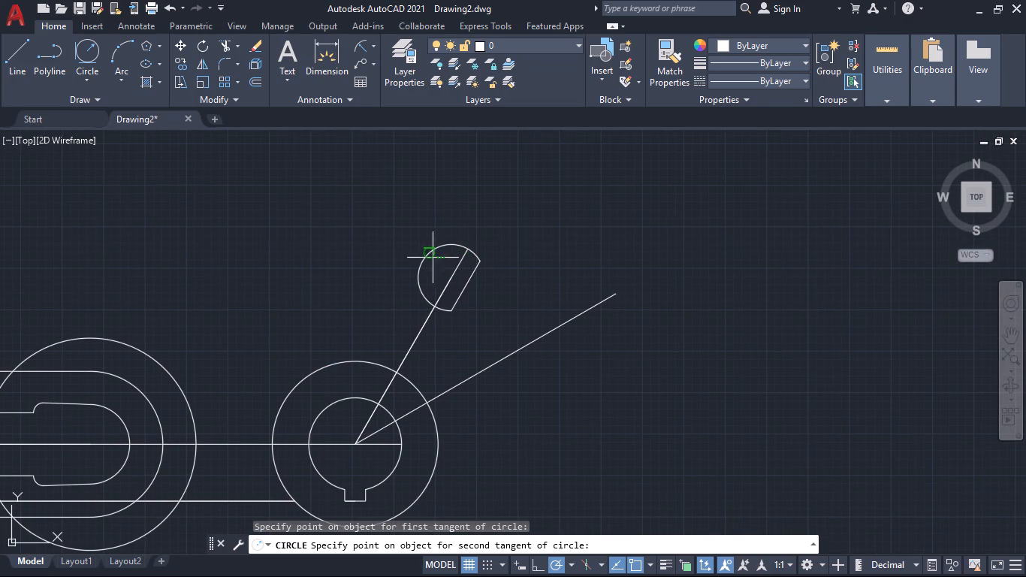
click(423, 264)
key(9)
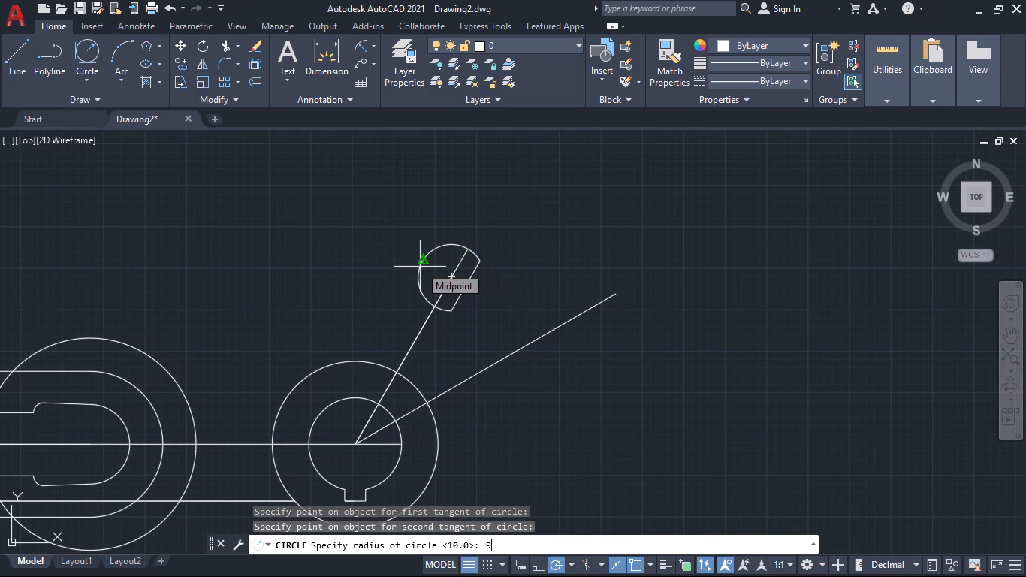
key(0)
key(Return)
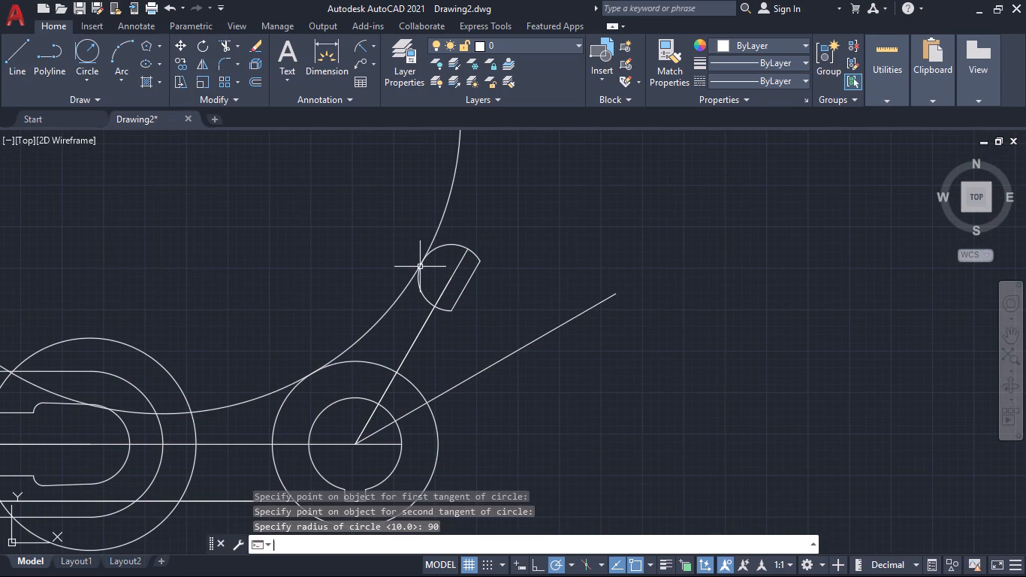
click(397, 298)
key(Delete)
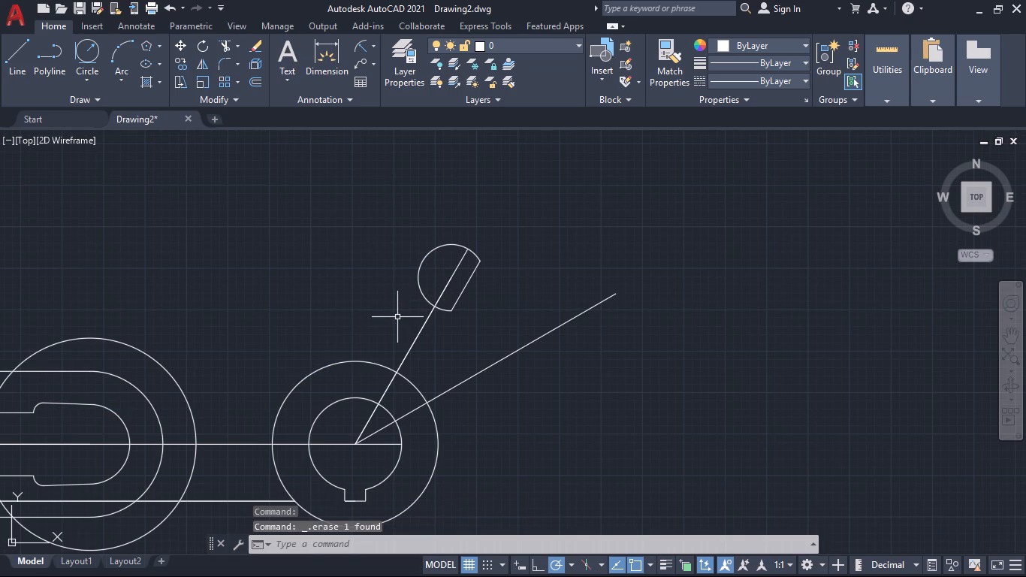
Draw a circle of radius 90 mm tangent to the arm's end arc and the boss's outer circle, enclosing the angled arm.
click(86, 49)
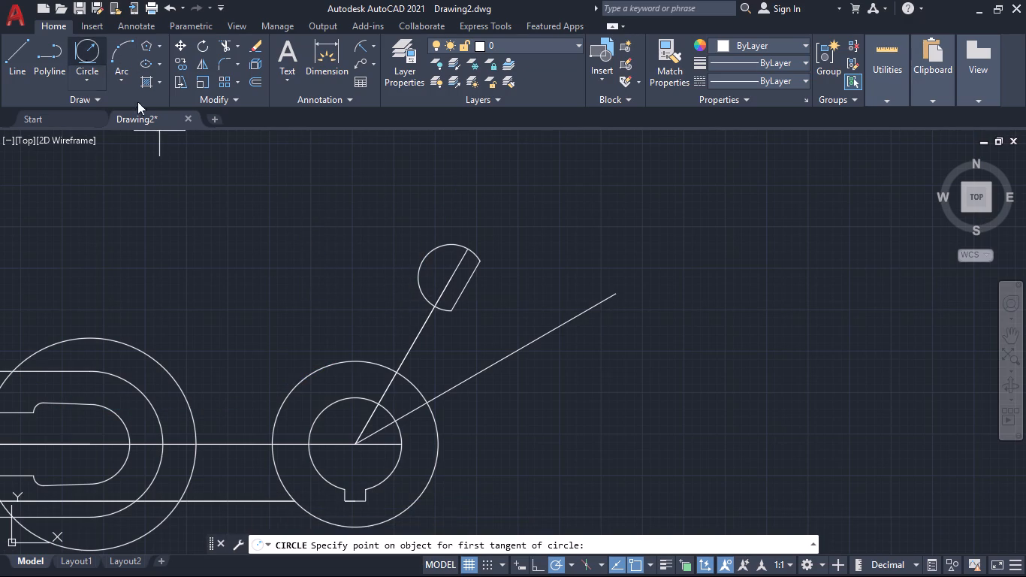
click(478, 254)
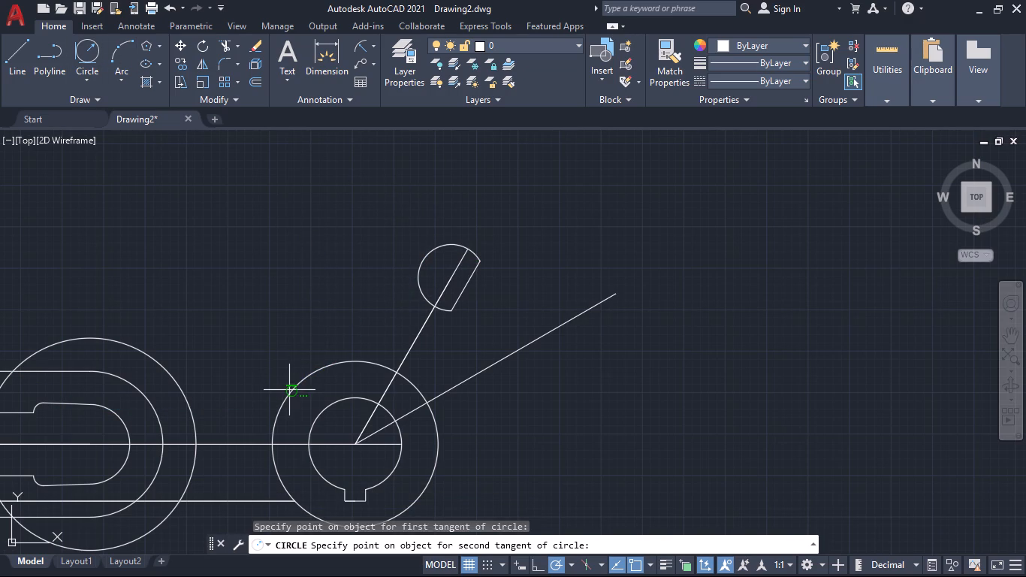
click(290, 390)
text(90)
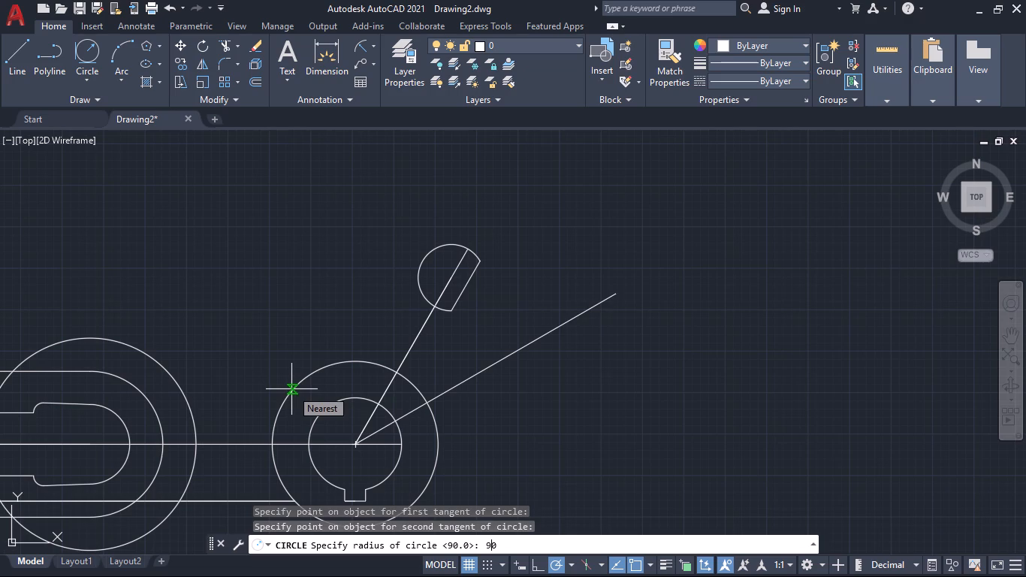
key(Return)
Trim the 90 mm radius circle to the arc between its tangent points on the arm's end arc and the boss's outer circle.
middle_drag(558, 423, 558, 421)
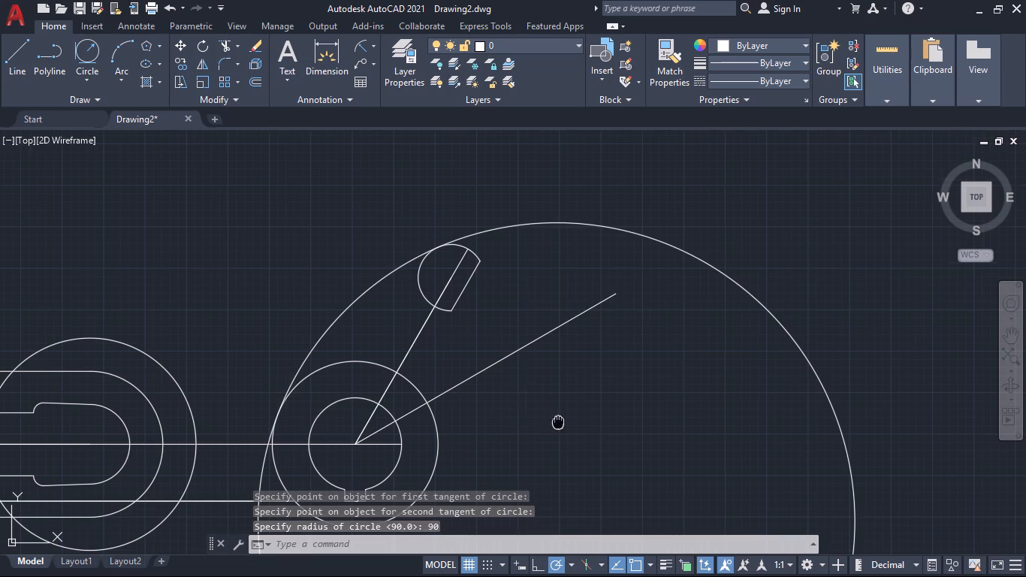
middle_drag(558, 421, 527, 334)
scroll(527, 335, up, 1)
middle_drag(536, 327, 584, 497)
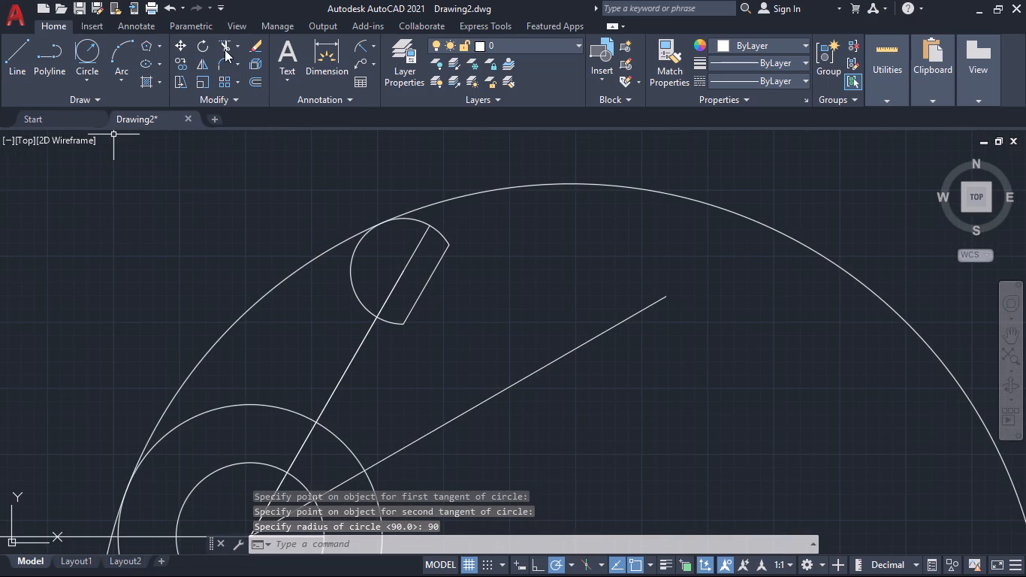
click(226, 44)
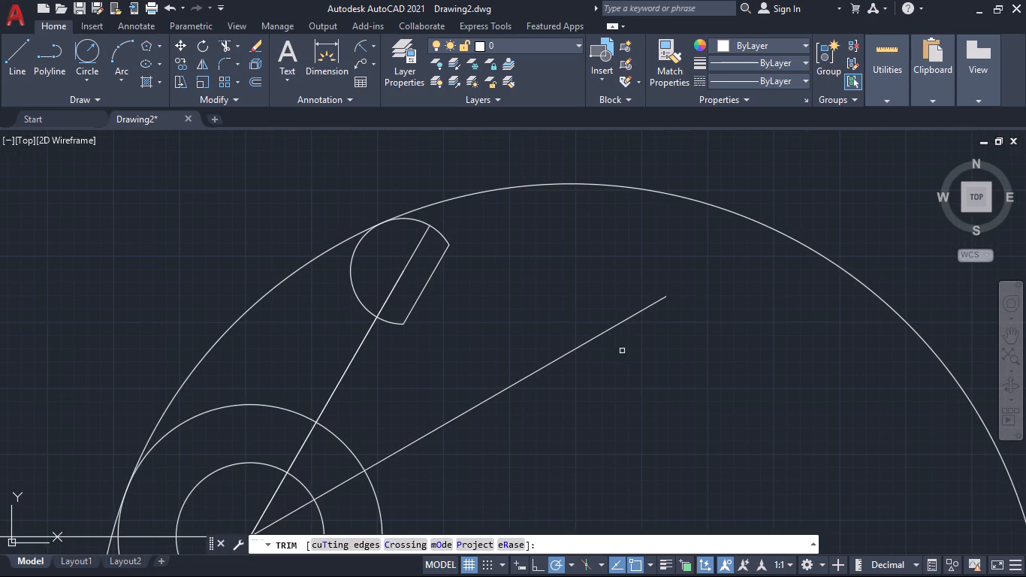
click(570, 146)
click(591, 258)
scroll(759, 255, down, 3)
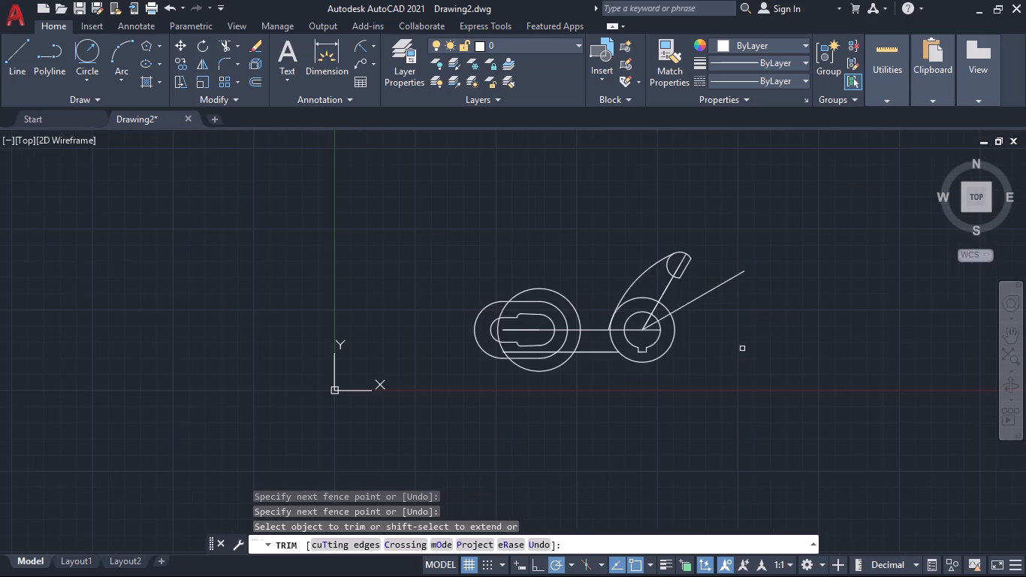
middle_drag(740, 352, 731, 394)
scroll(593, 358, up, 4)
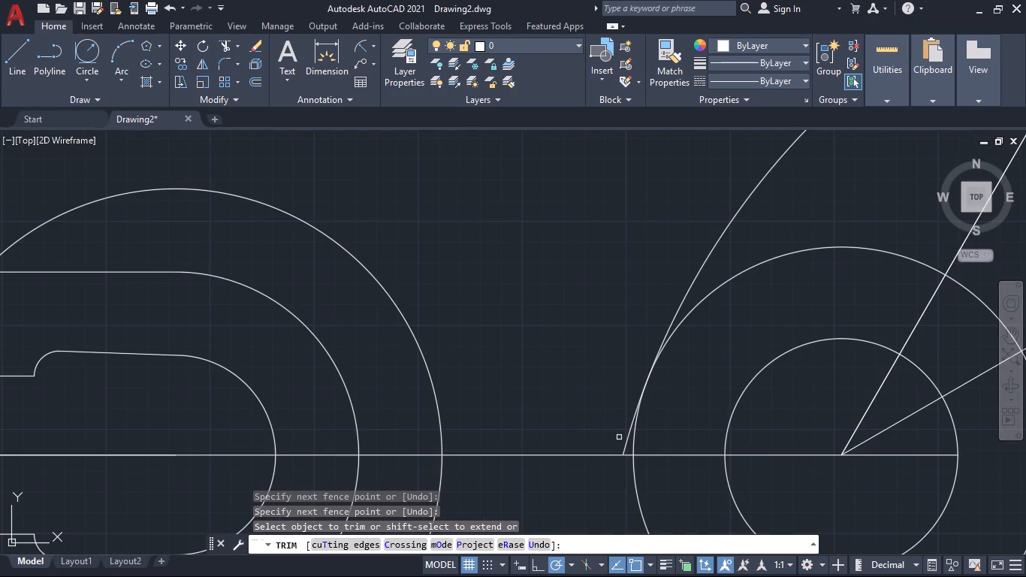
click(626, 443)
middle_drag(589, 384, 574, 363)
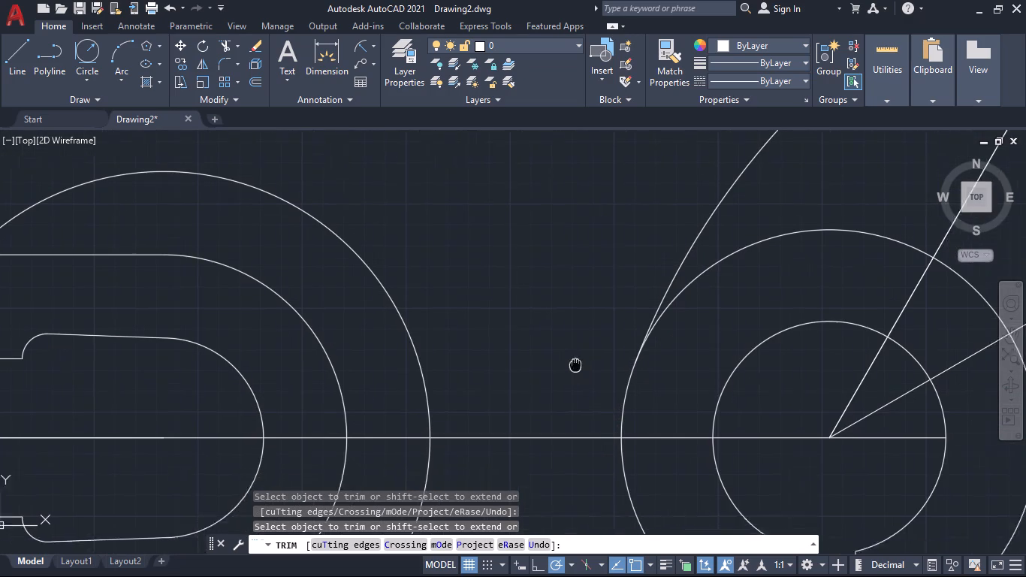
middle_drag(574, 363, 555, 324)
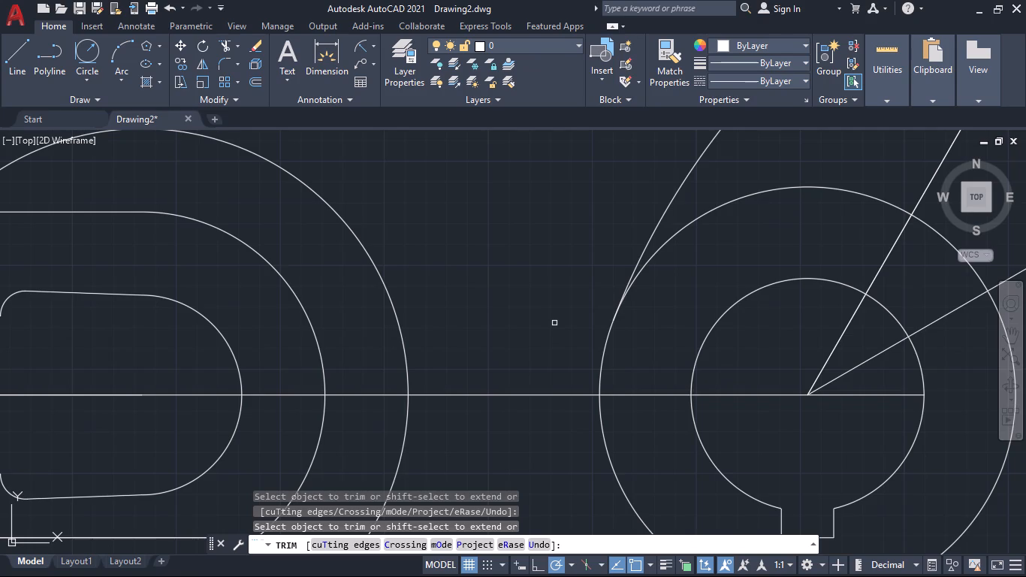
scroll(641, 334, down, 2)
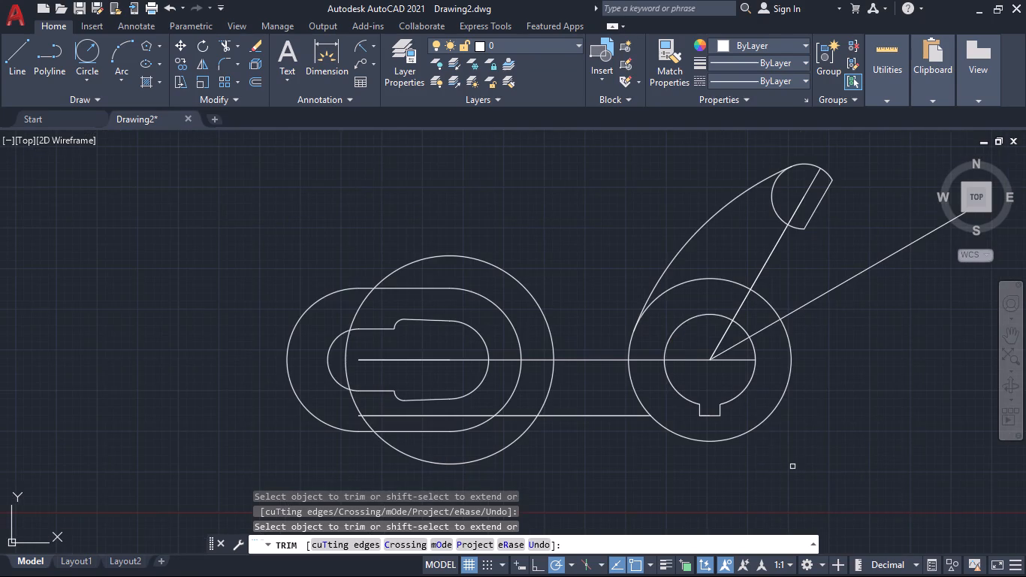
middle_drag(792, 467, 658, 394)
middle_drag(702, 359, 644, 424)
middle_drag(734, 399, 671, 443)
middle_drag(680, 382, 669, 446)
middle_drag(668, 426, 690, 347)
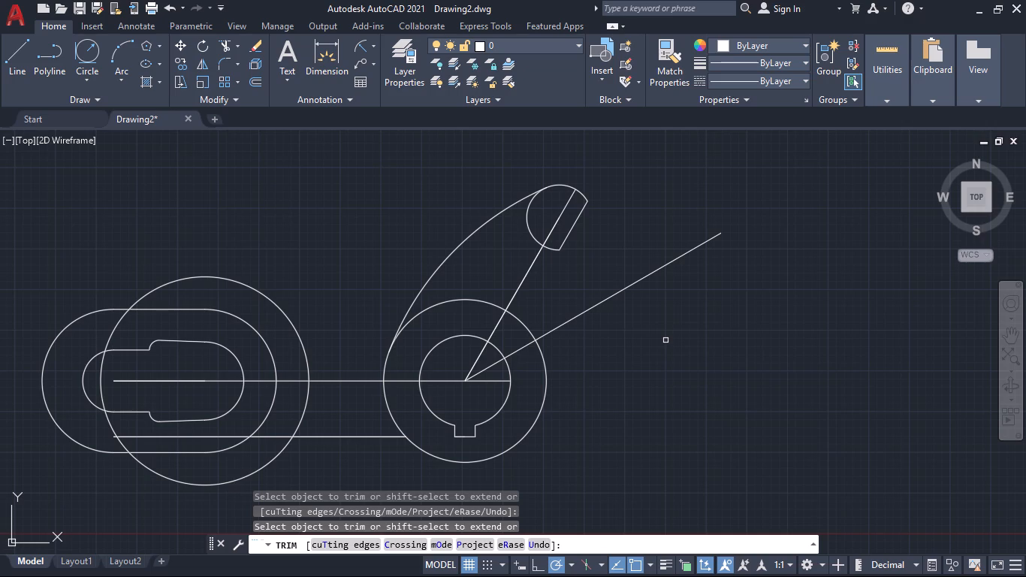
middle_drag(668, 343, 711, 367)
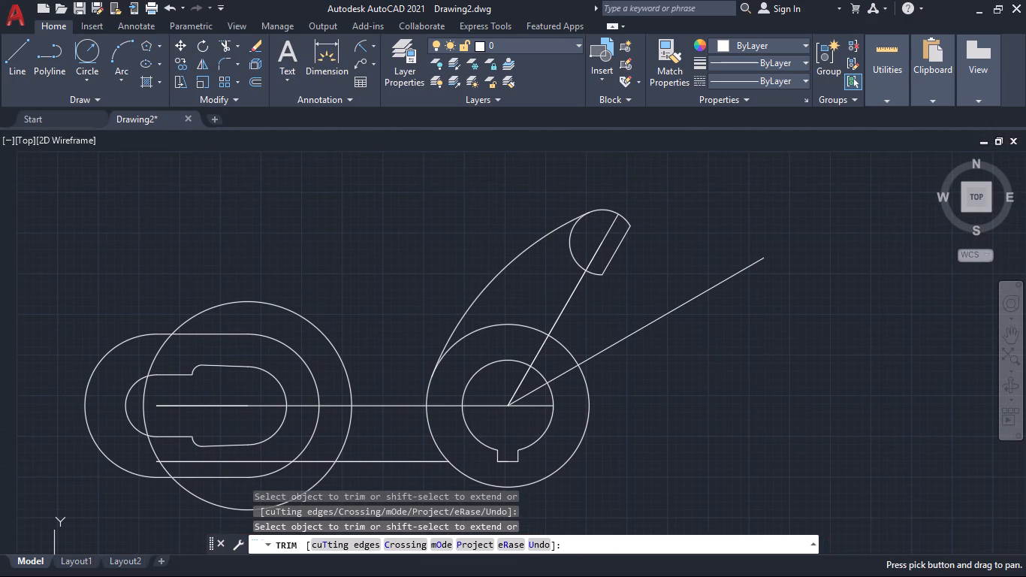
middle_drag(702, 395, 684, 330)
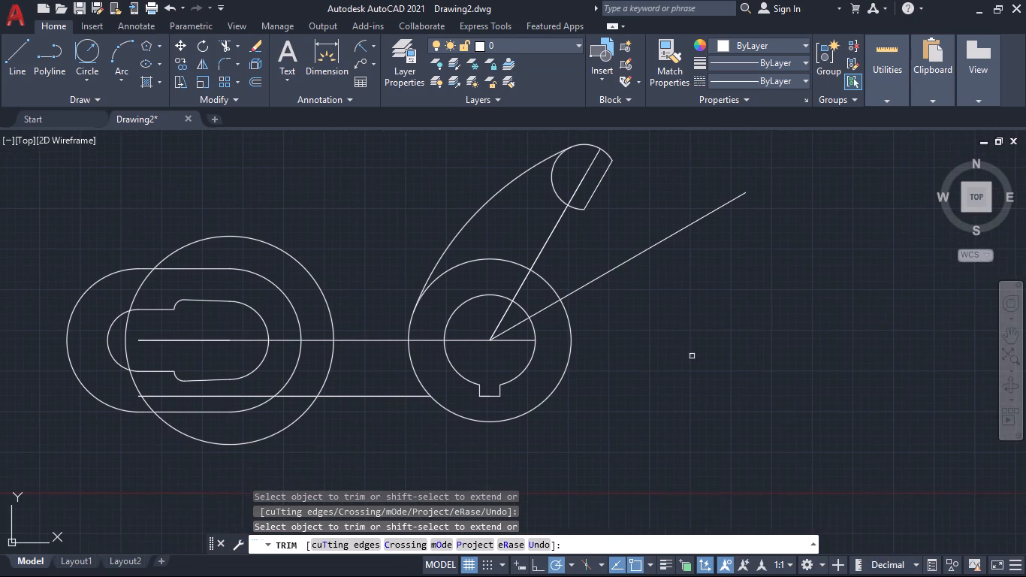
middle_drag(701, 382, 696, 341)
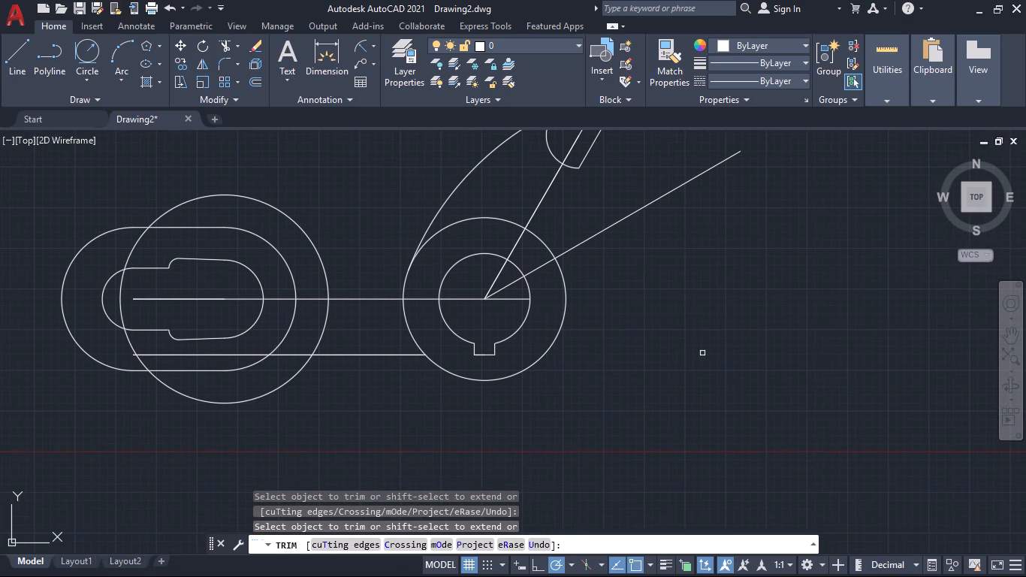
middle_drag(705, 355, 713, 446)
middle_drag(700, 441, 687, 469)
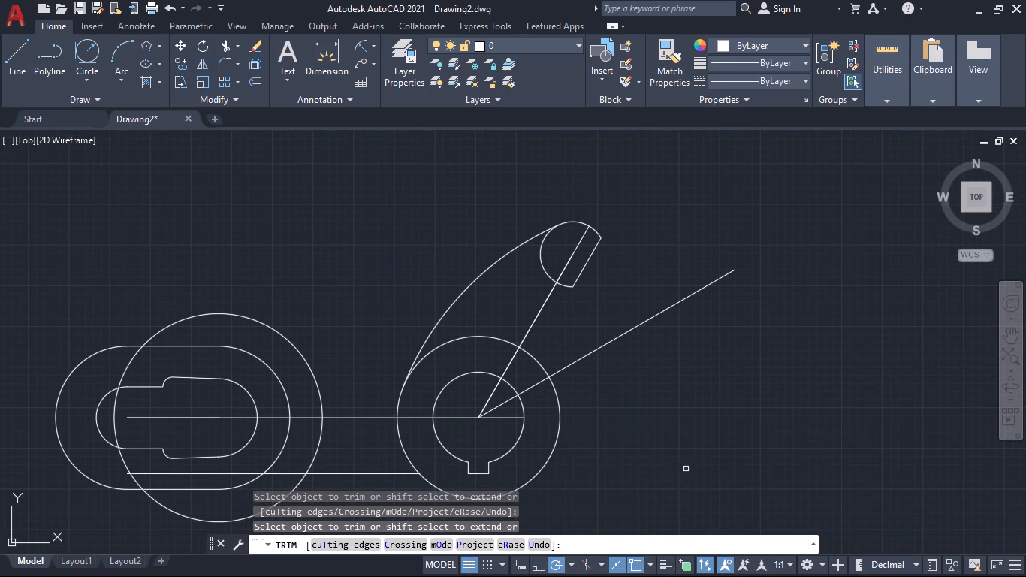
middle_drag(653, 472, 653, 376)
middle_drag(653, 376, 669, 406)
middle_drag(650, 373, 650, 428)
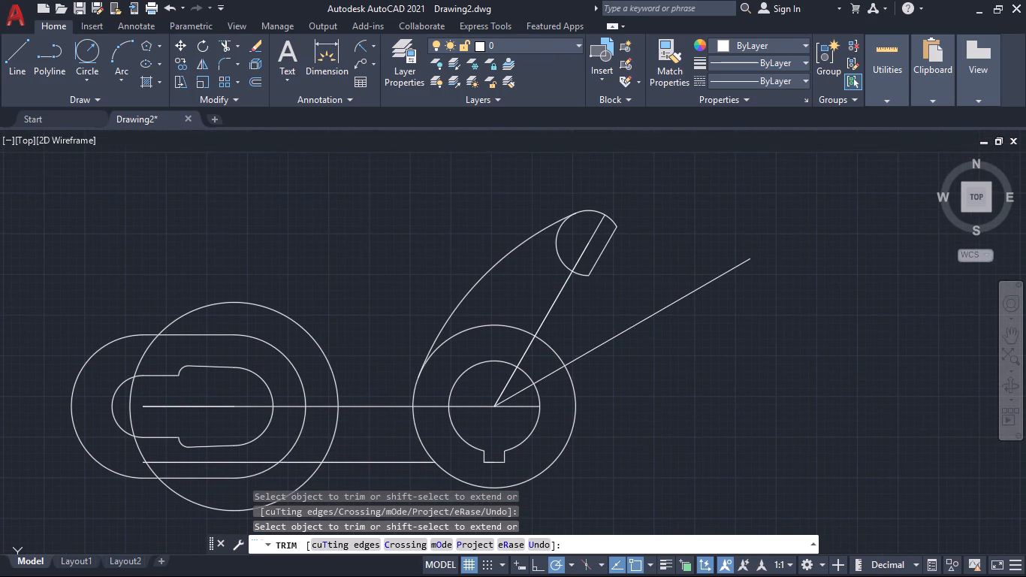
Trim away the end arc's two short pieces between the steep angled line and the offset line.
click(582, 274)
click(612, 219)
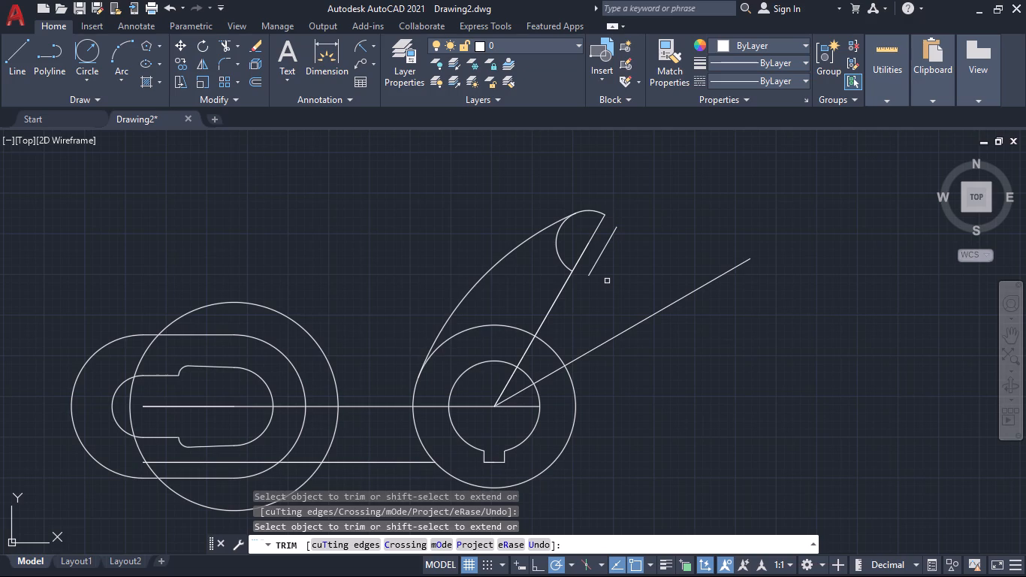
Extend the offset line's inner end down to the boss's outer circle.
shift+click(608, 279)
shift+click(592, 262)
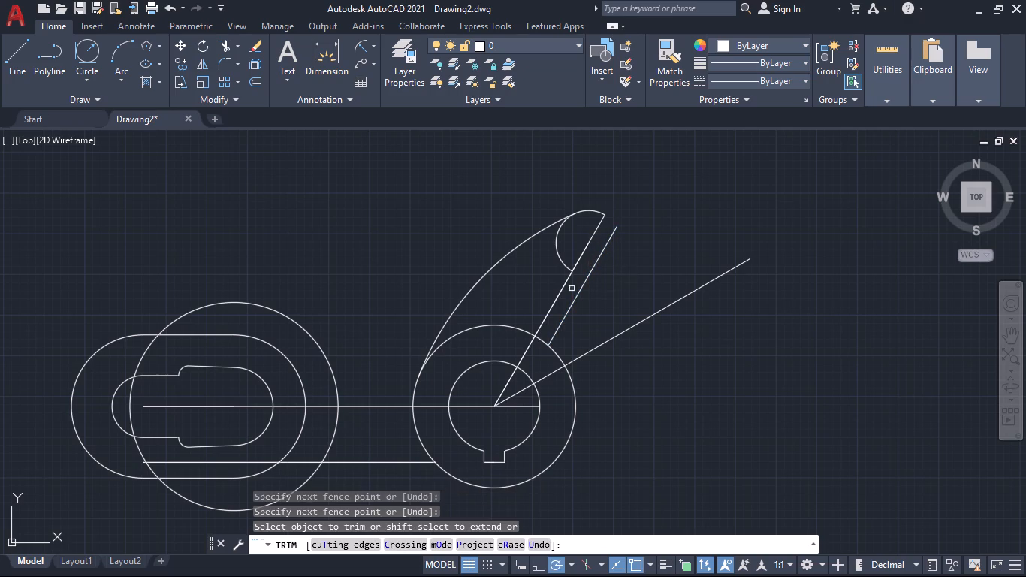
Draw a short line from the end arc's lower end on the steep angled line perpendicular to the offset line.
click(14, 55)
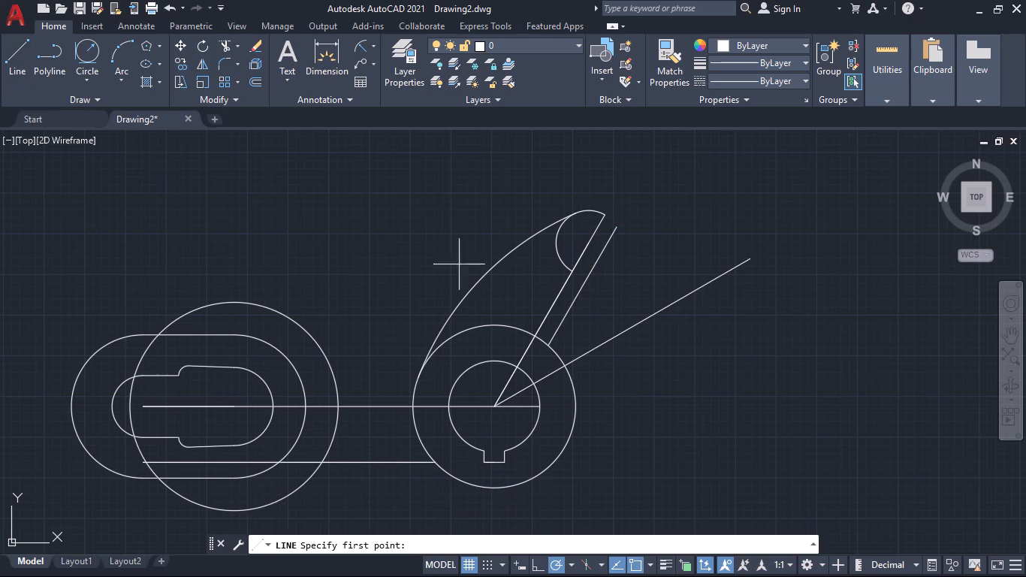
scroll(466, 265, up, 3)
middle_drag(666, 288, 210, 395)
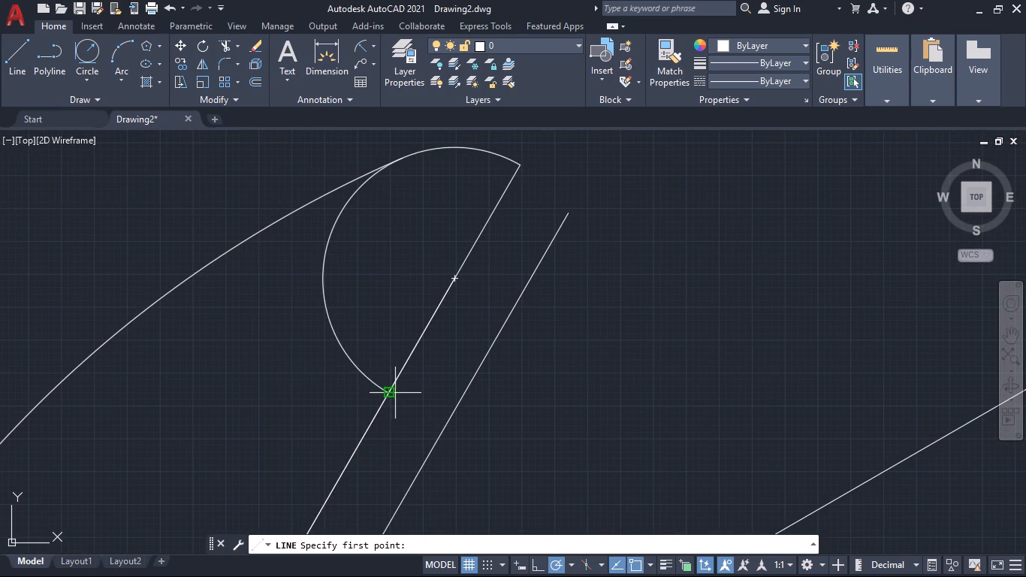
click(388, 393)
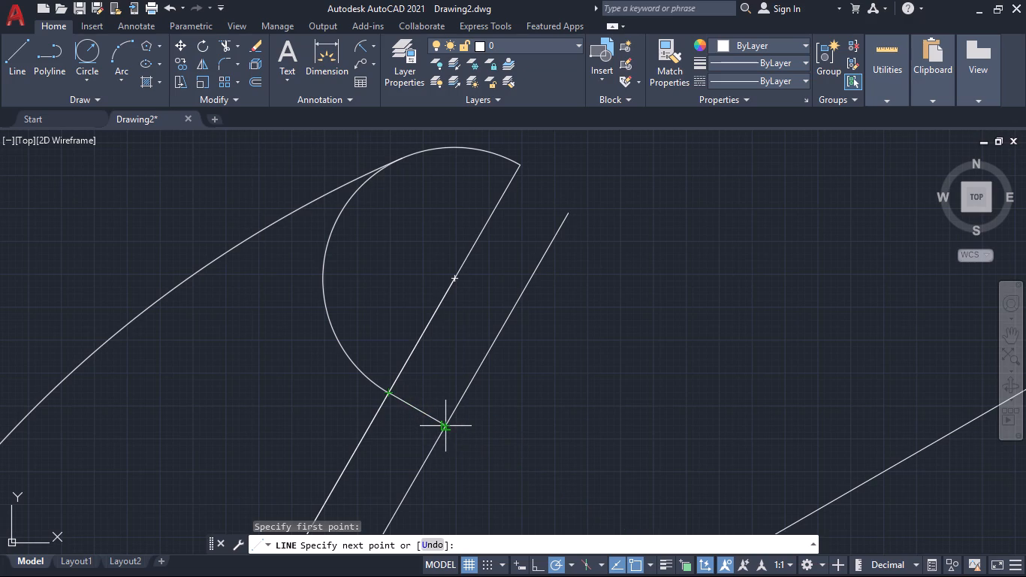
click(444, 426)
key(space)
key(space)
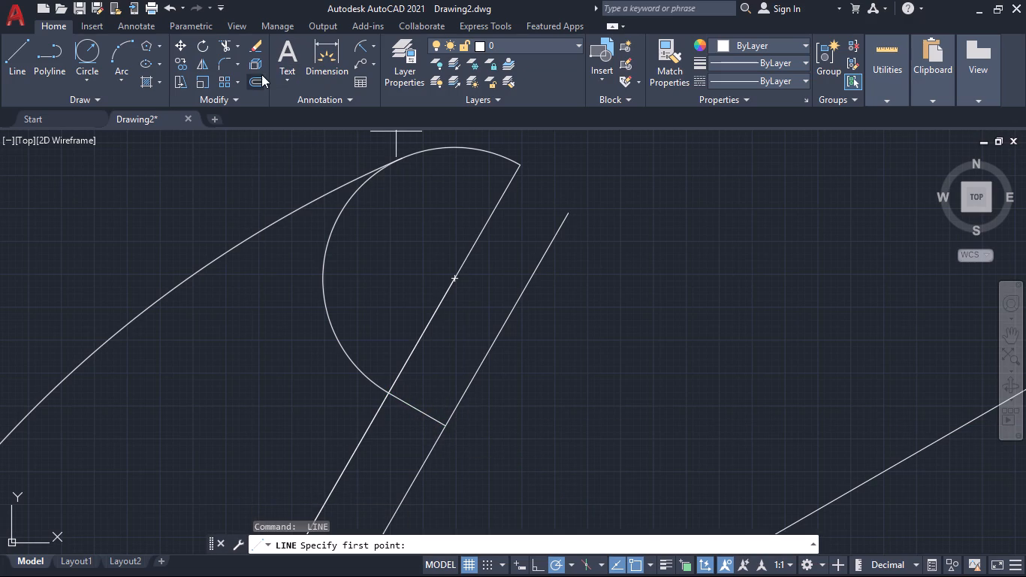
Offset the short perpendicular line by 10 mm toward the arm's outer end, twice in succession.
click(258, 80)
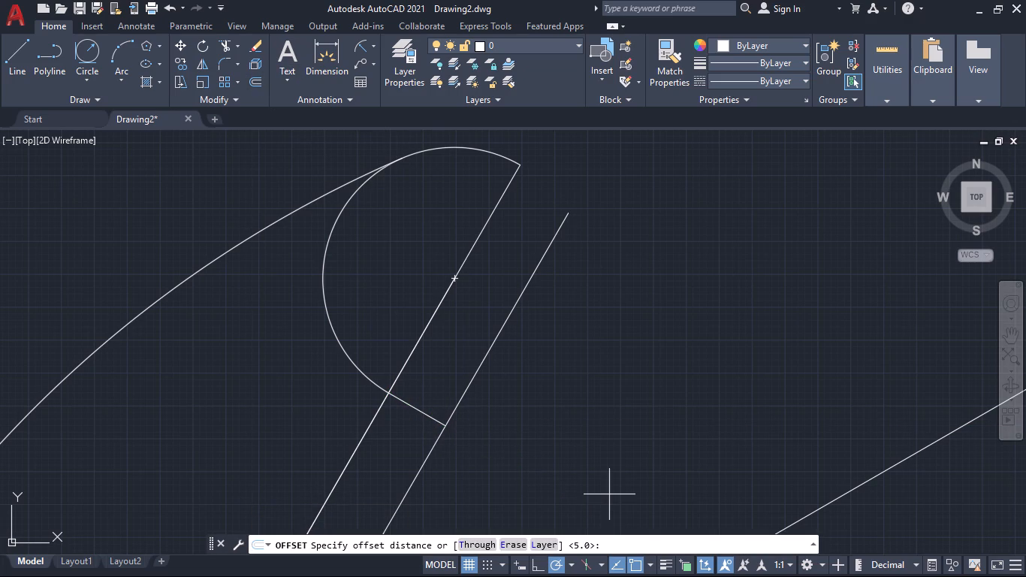
text(10)
key(Return)
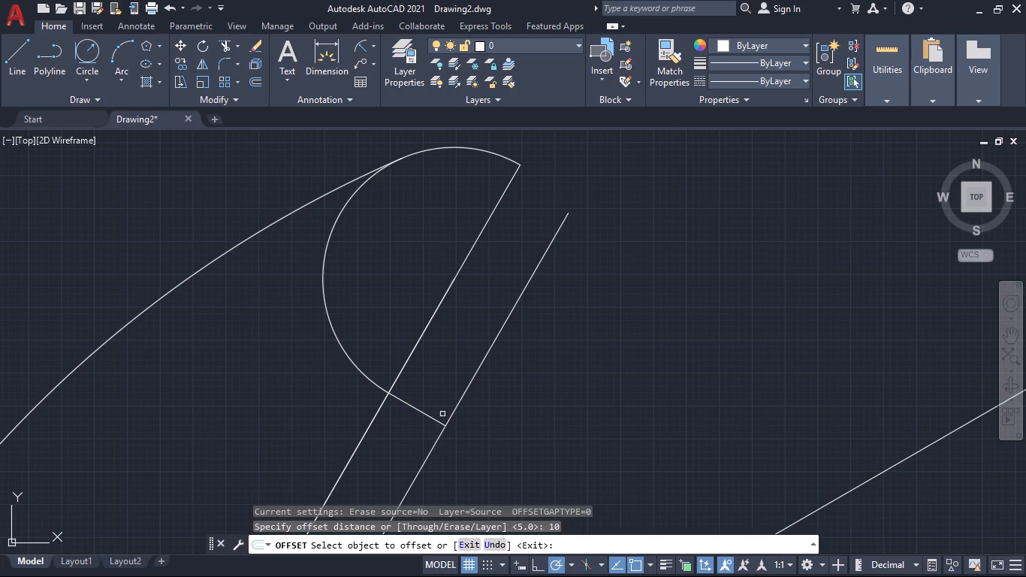
click(421, 412)
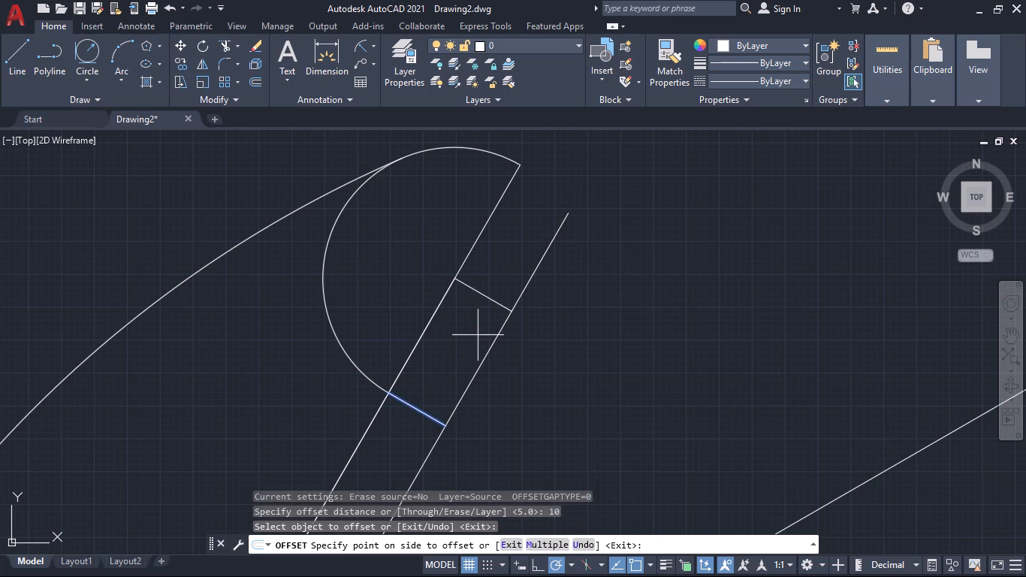
click(478, 335)
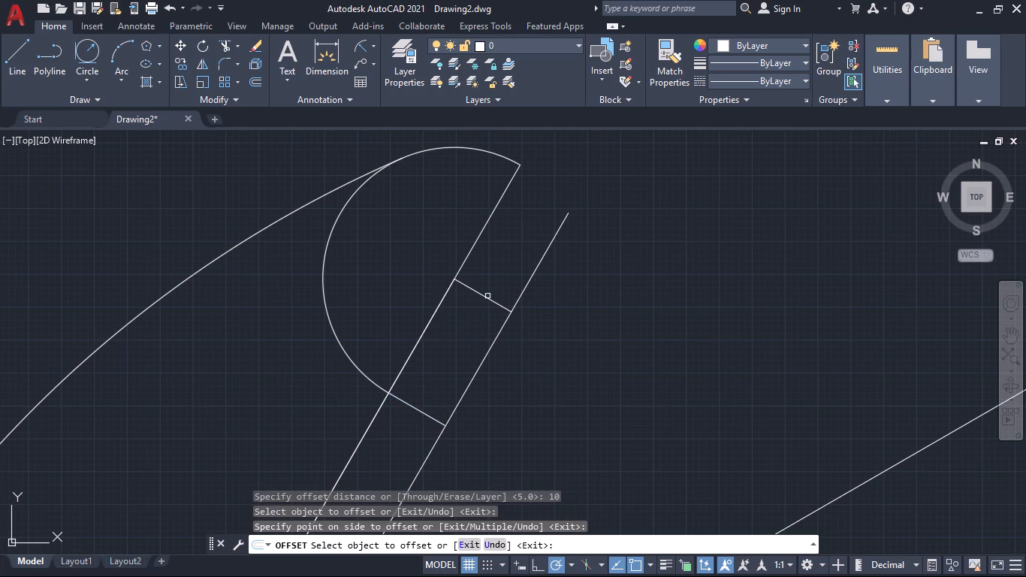
click(487, 298)
click(502, 266)
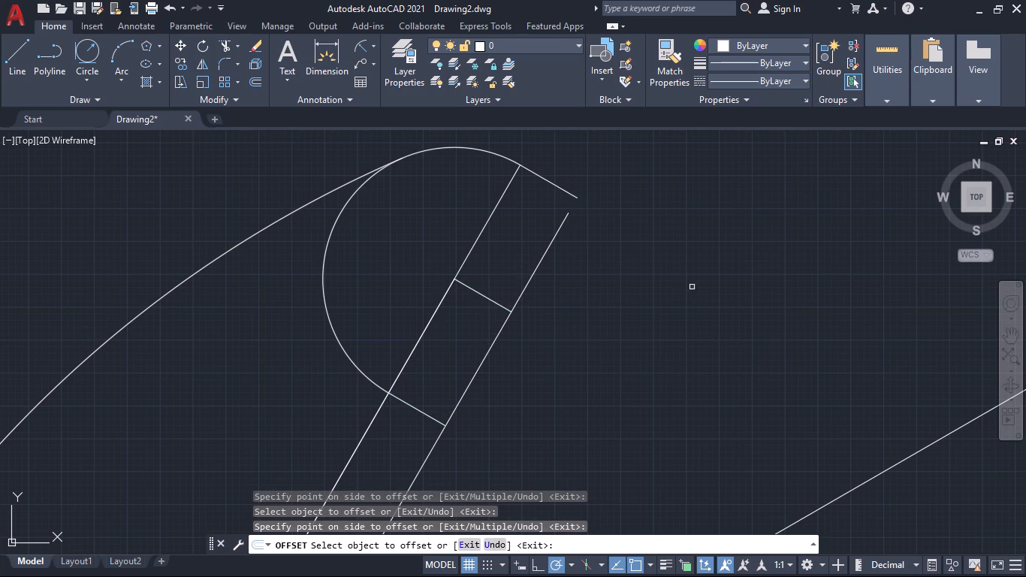
key(Escape)
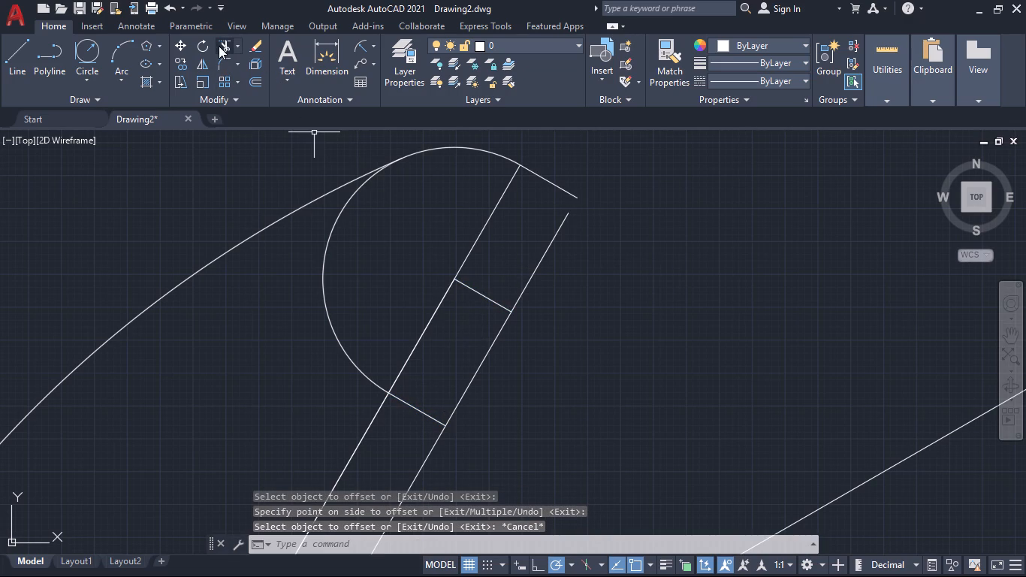
Extend the offset line's outer end to the outermost short line and trim away its part between the innermost short line and the boss.
click(222, 41)
shift+click(589, 275)
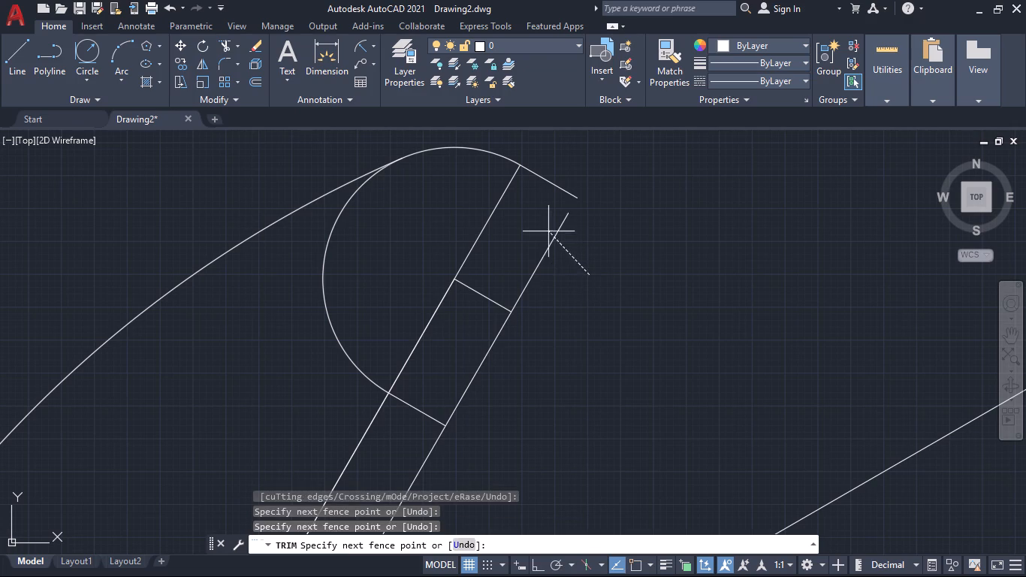
shift+click(547, 230)
scroll(635, 358, down, 2)
click(567, 443)
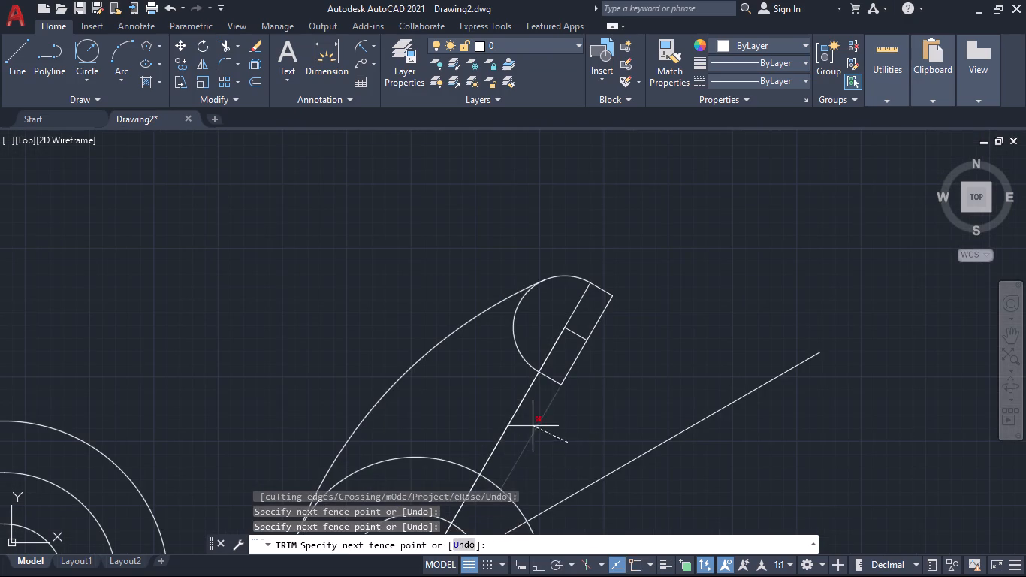
click(533, 426)
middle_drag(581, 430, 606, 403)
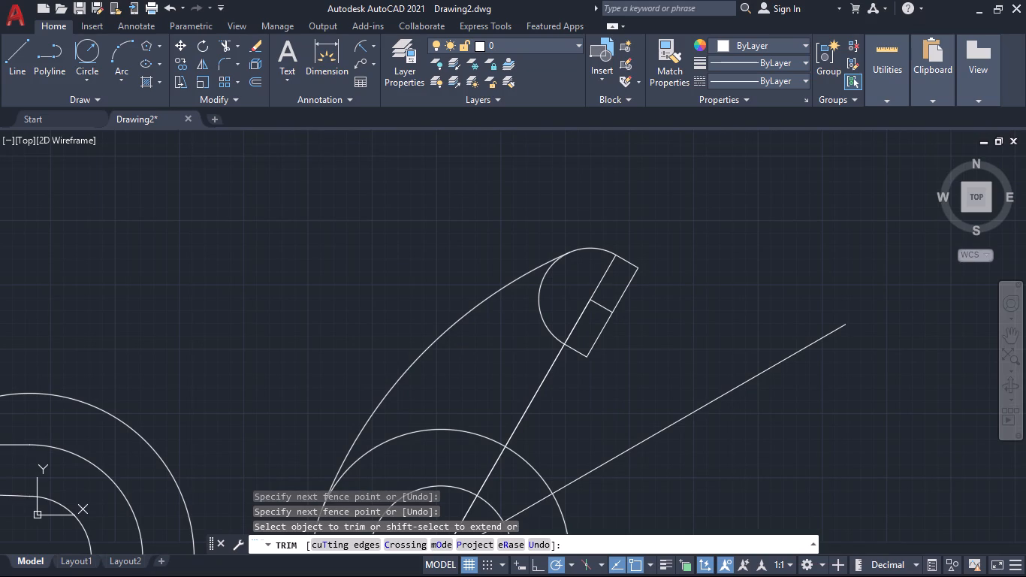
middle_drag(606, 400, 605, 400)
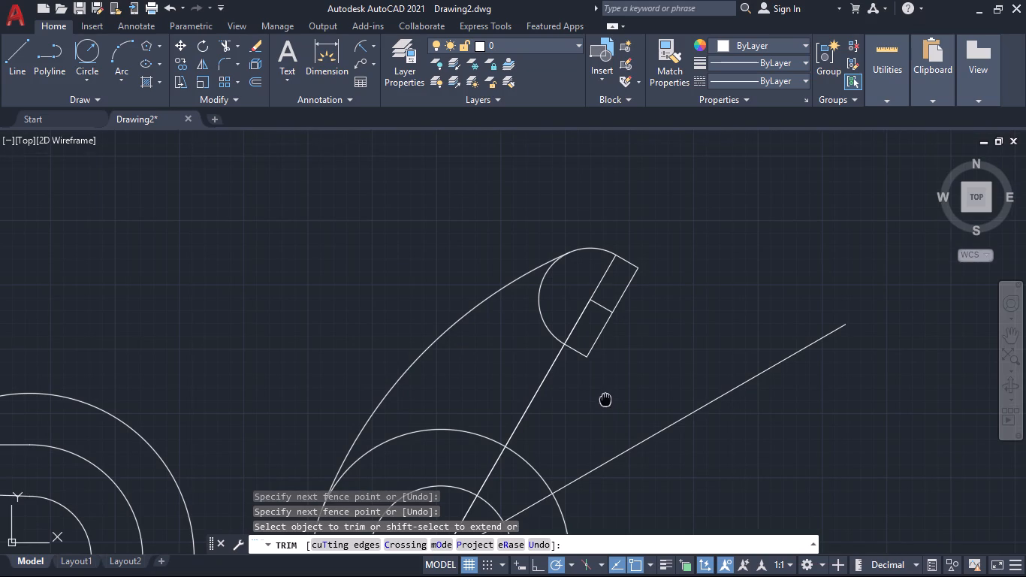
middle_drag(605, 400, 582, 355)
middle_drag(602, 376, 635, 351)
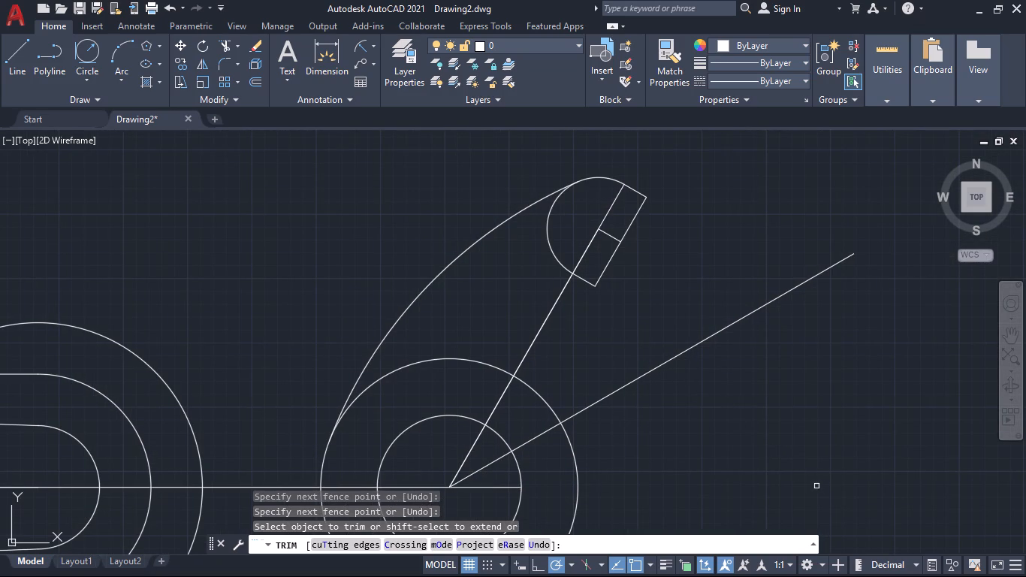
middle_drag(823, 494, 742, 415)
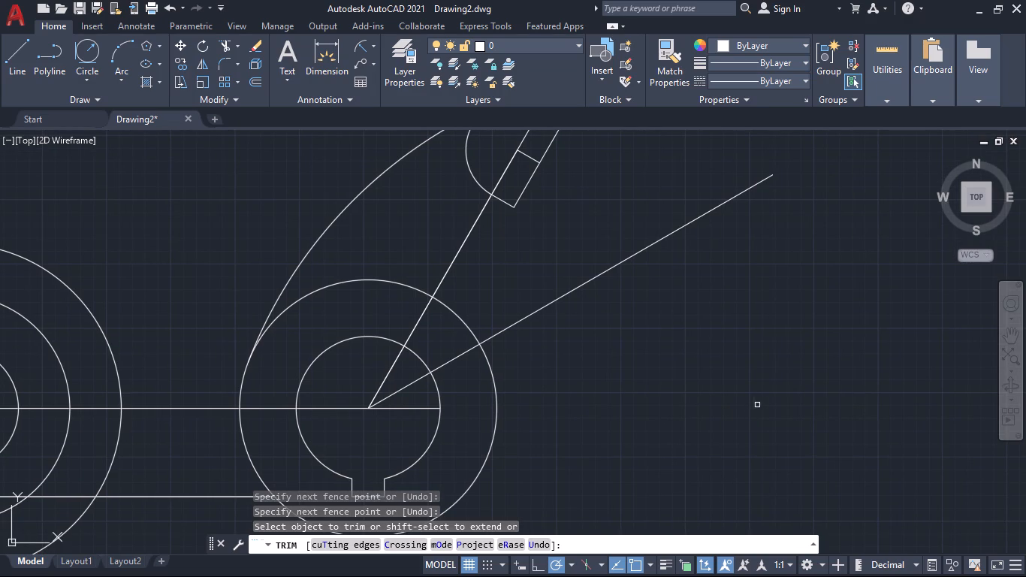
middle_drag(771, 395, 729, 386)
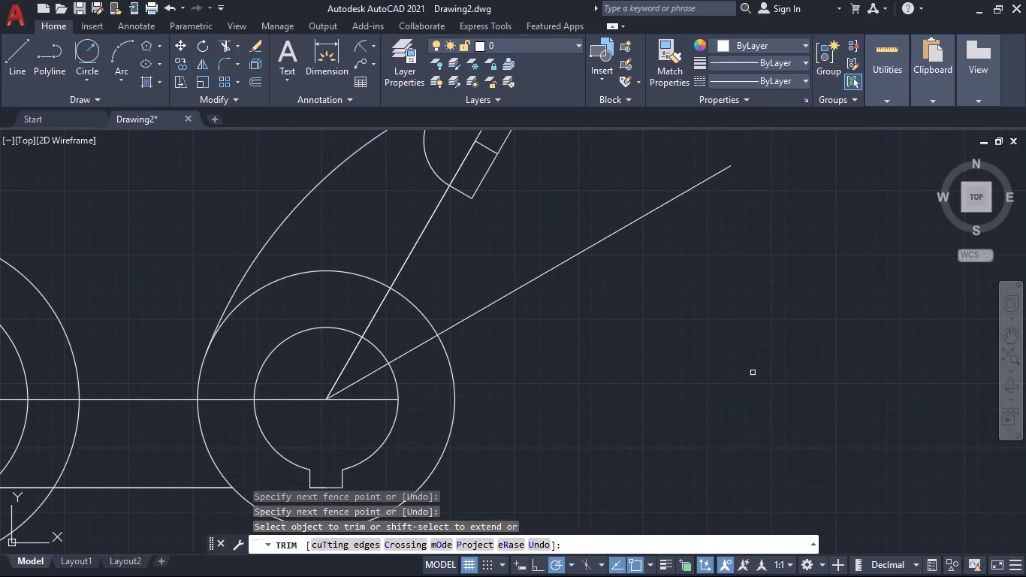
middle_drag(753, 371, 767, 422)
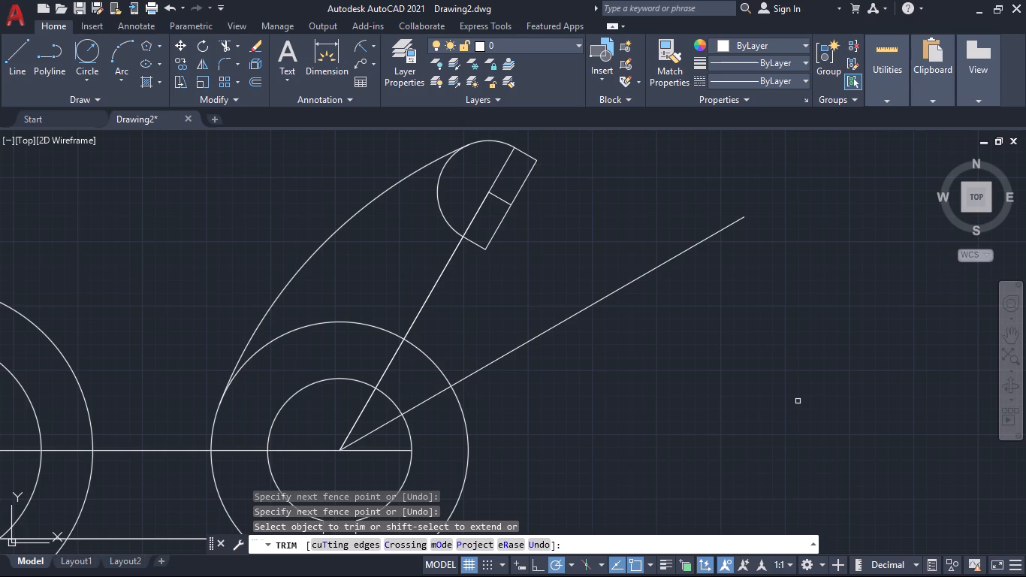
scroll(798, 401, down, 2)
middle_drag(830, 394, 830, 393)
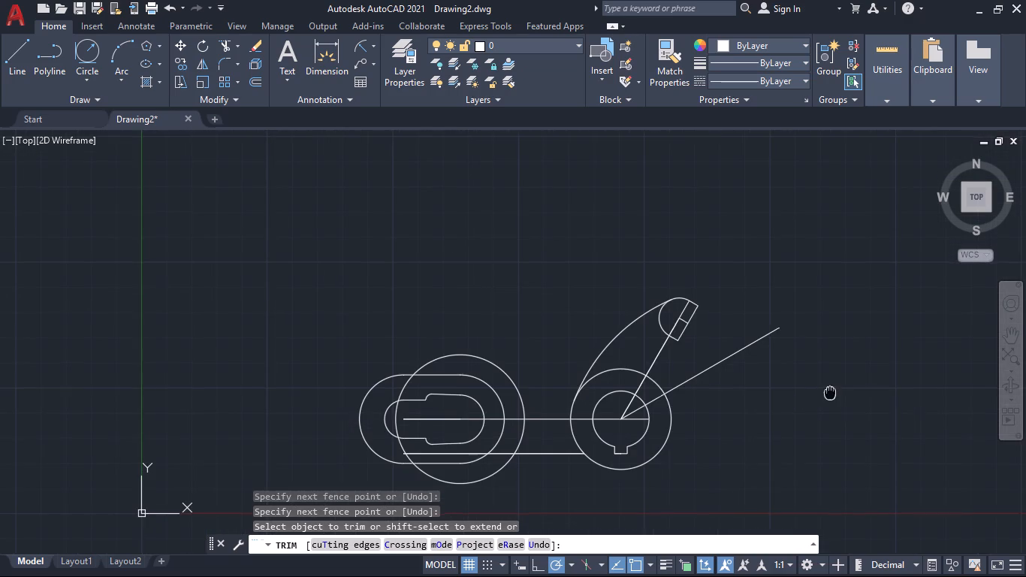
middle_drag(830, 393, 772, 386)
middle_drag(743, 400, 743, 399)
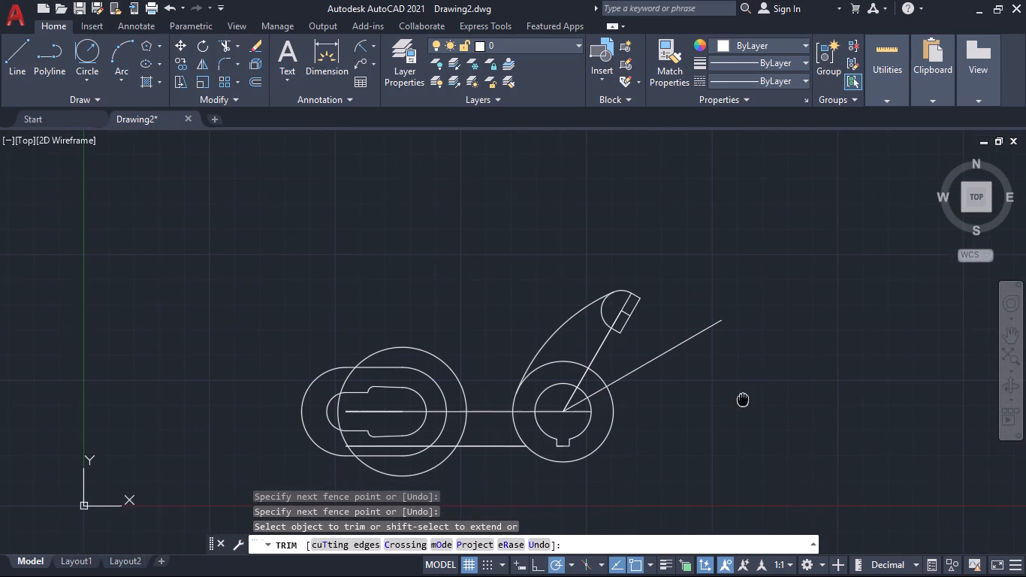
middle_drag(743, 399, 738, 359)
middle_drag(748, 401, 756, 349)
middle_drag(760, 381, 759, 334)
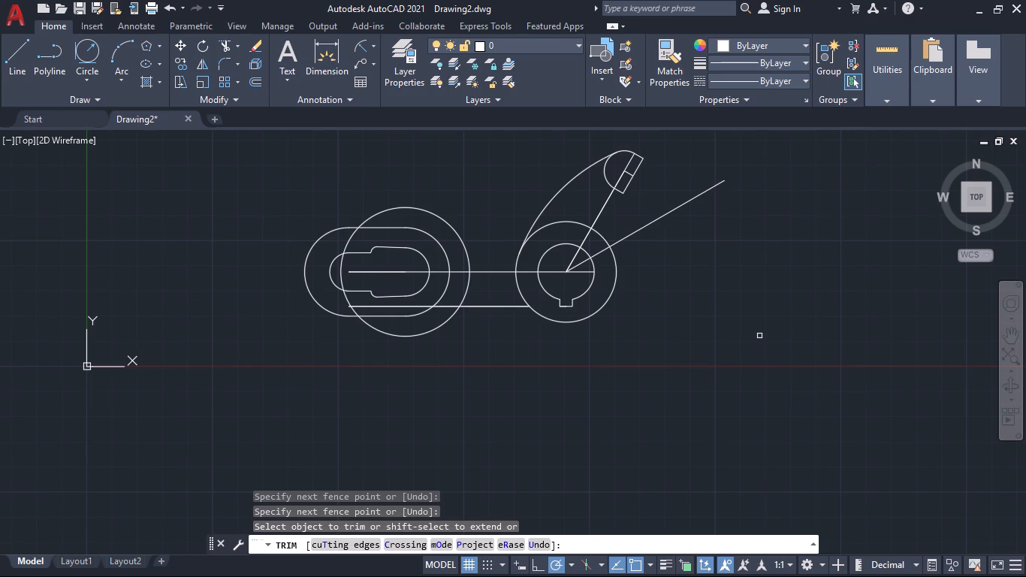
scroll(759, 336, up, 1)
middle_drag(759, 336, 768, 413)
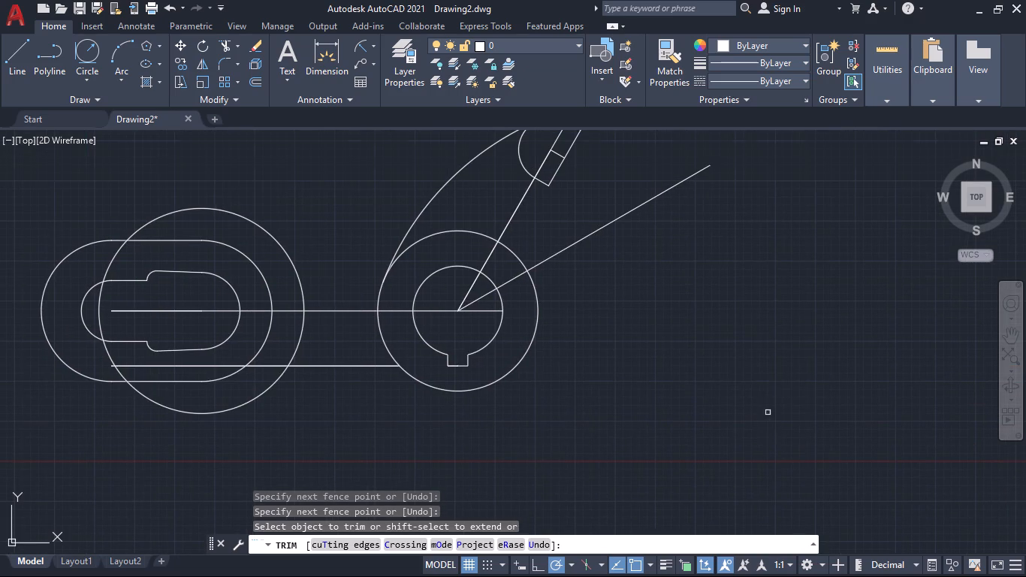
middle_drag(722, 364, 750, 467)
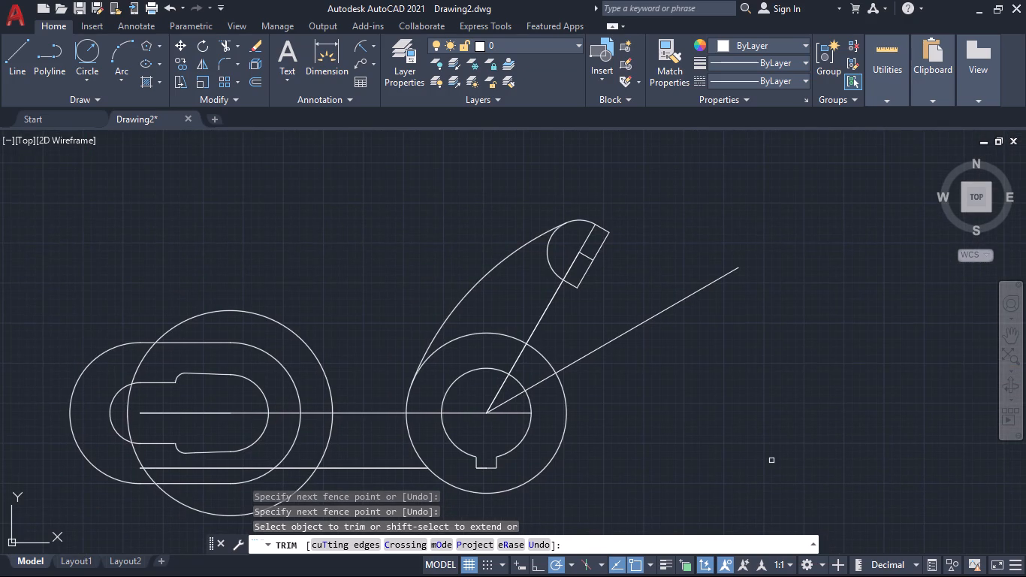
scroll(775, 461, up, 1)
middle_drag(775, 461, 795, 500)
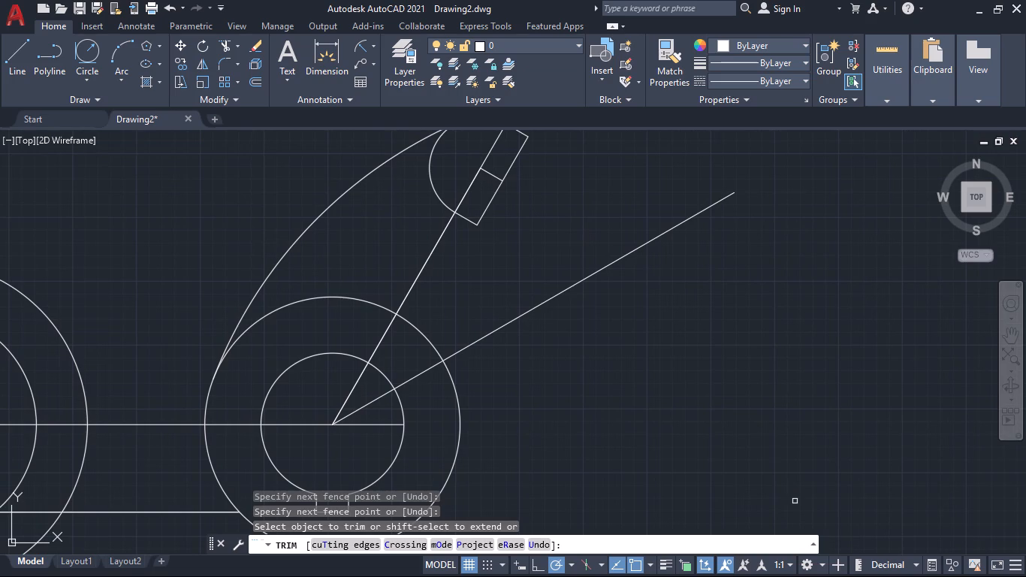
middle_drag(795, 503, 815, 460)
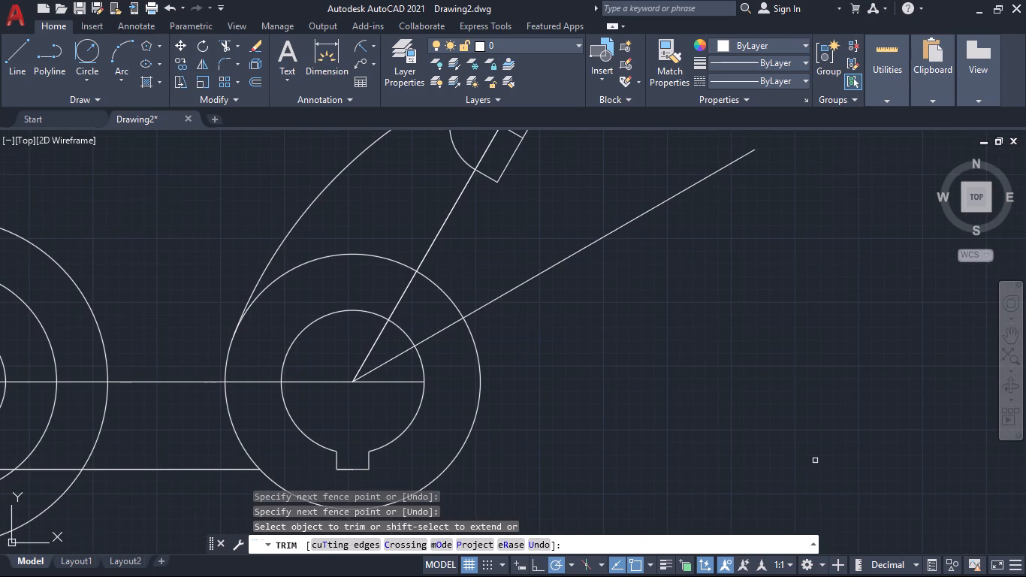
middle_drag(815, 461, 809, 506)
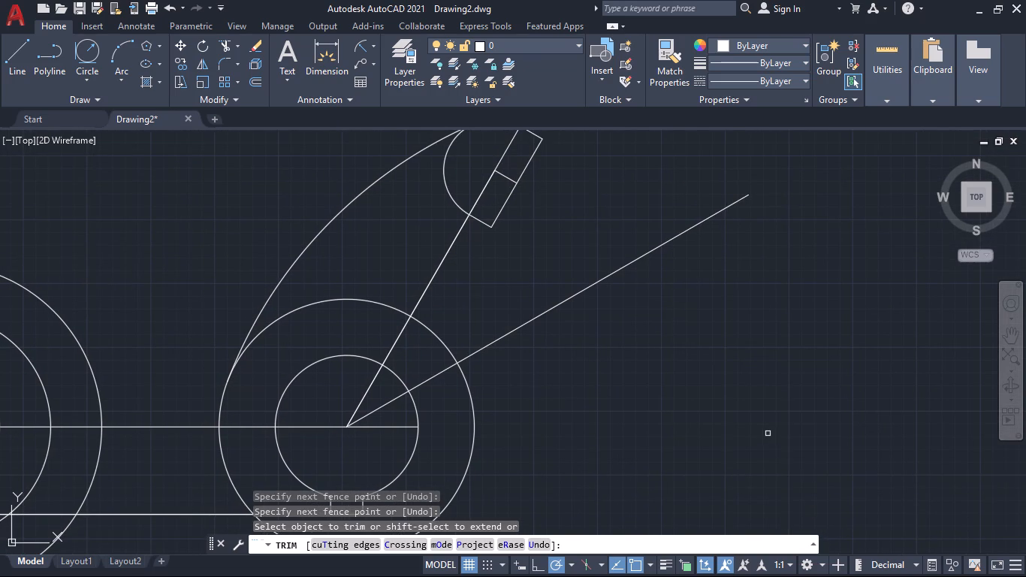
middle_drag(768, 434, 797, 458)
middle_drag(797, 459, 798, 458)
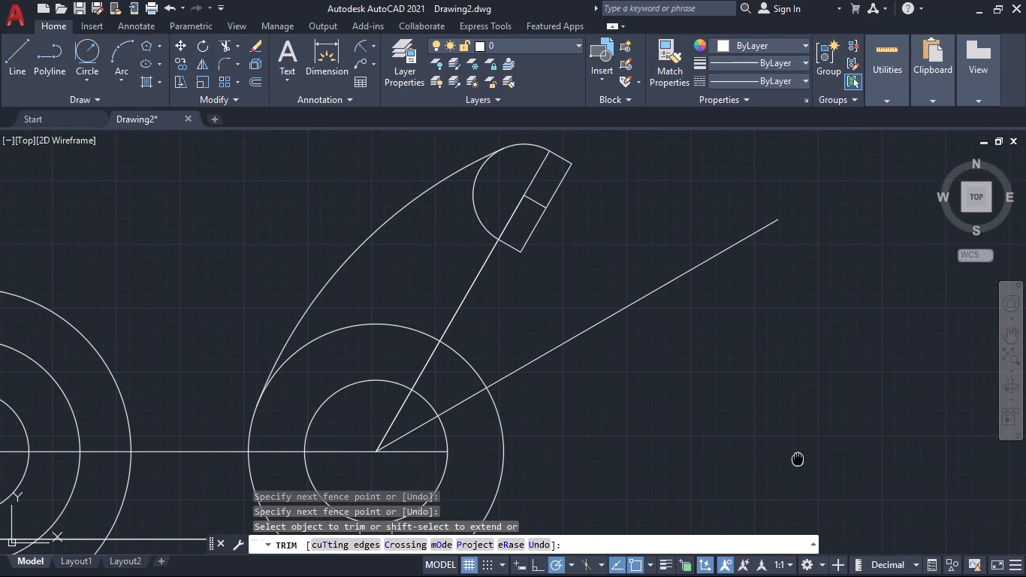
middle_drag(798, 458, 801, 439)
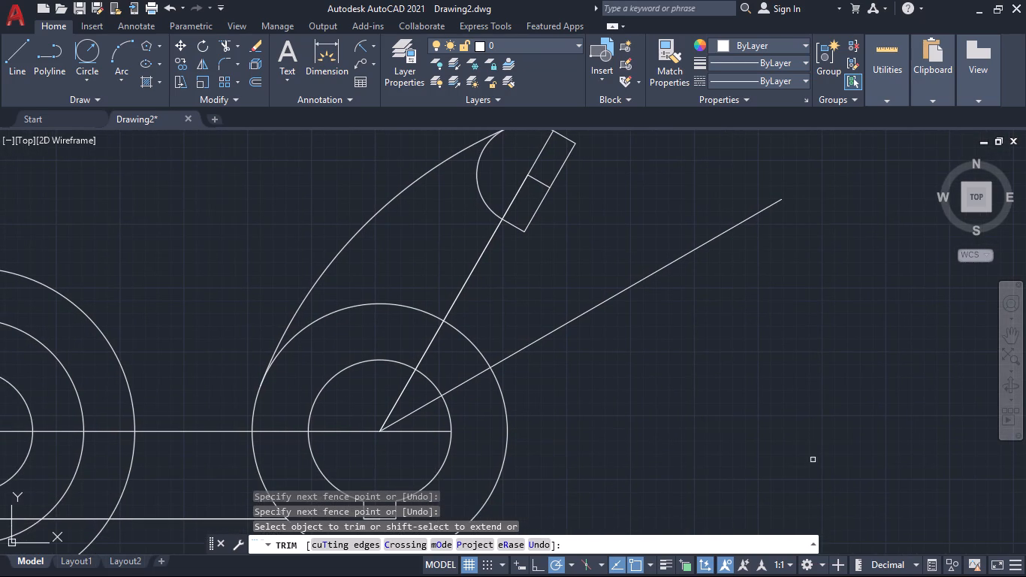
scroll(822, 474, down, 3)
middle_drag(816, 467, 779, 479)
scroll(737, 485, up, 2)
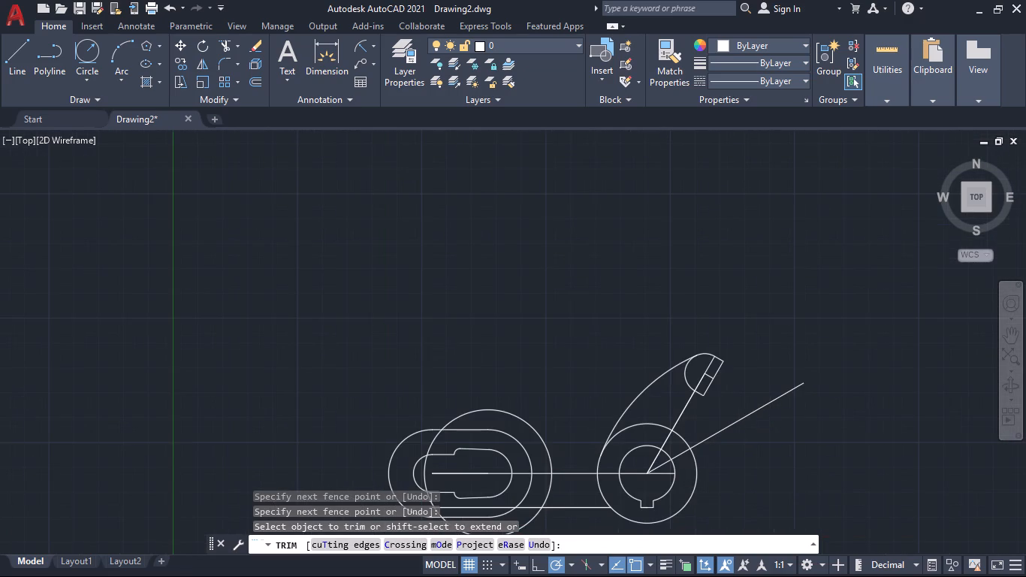
Draw a circle of radius 38 mm centred on the keyed boss's centre.
middle_drag(719, 474, 734, 416)
scroll(734, 416, up, 1)
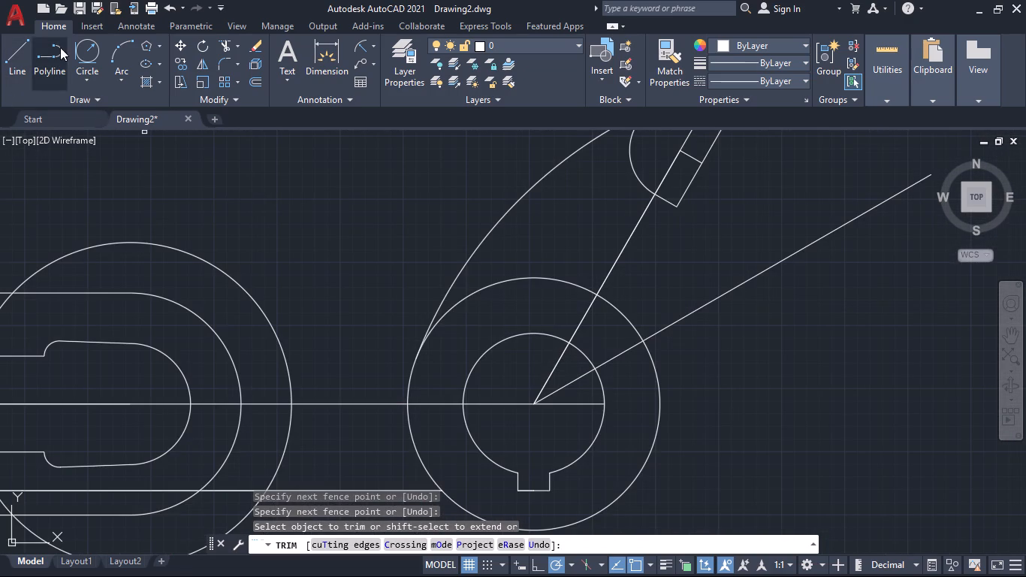
click(86, 80)
click(105, 101)
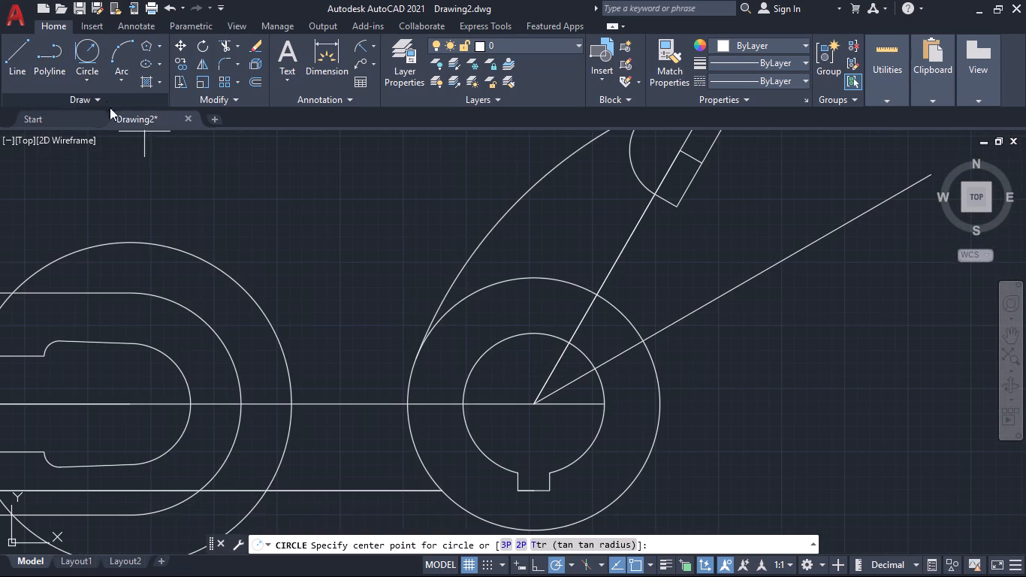
click(534, 404)
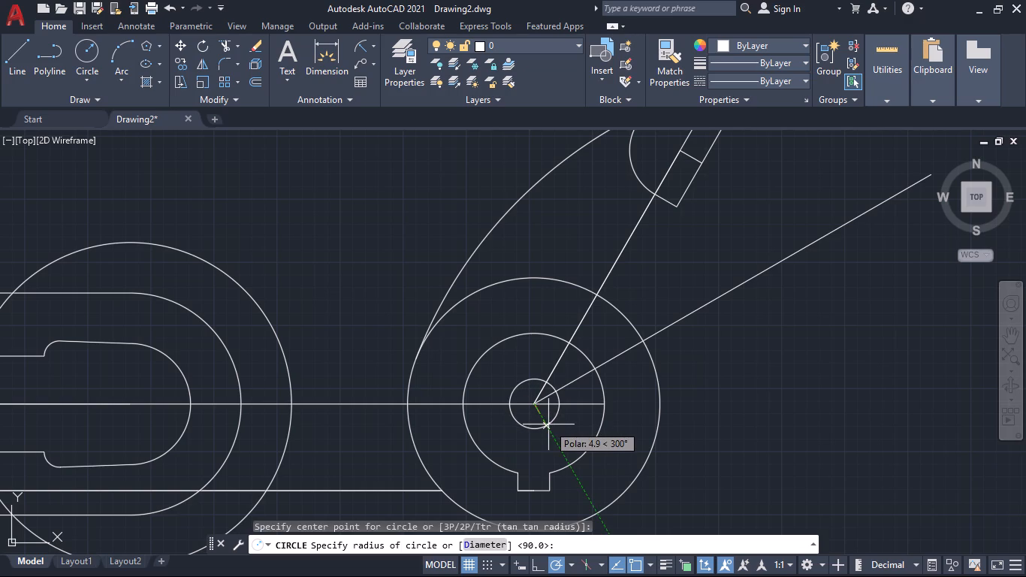
text(38)
key(Return)
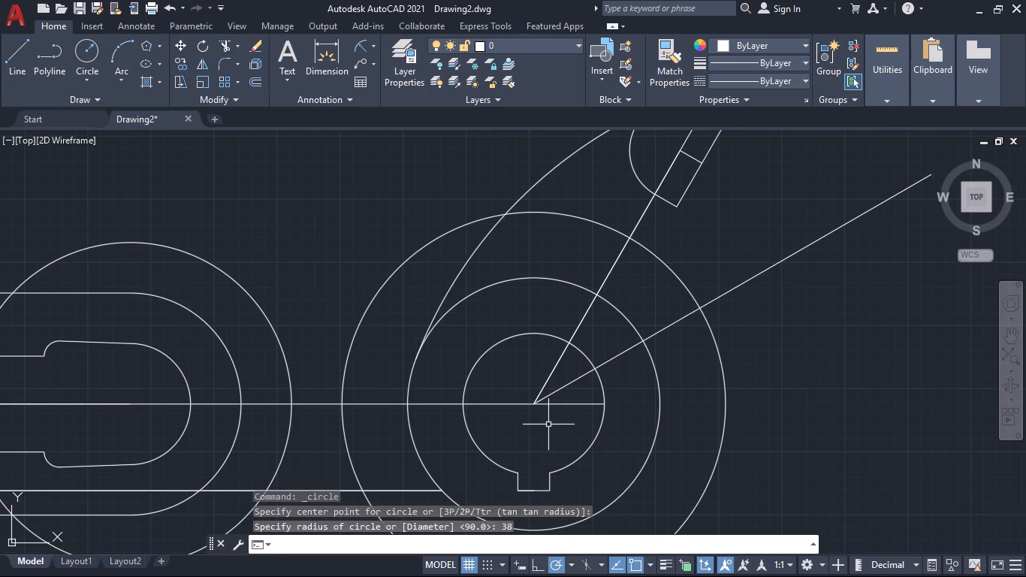
middle_drag(807, 415, 772, 403)
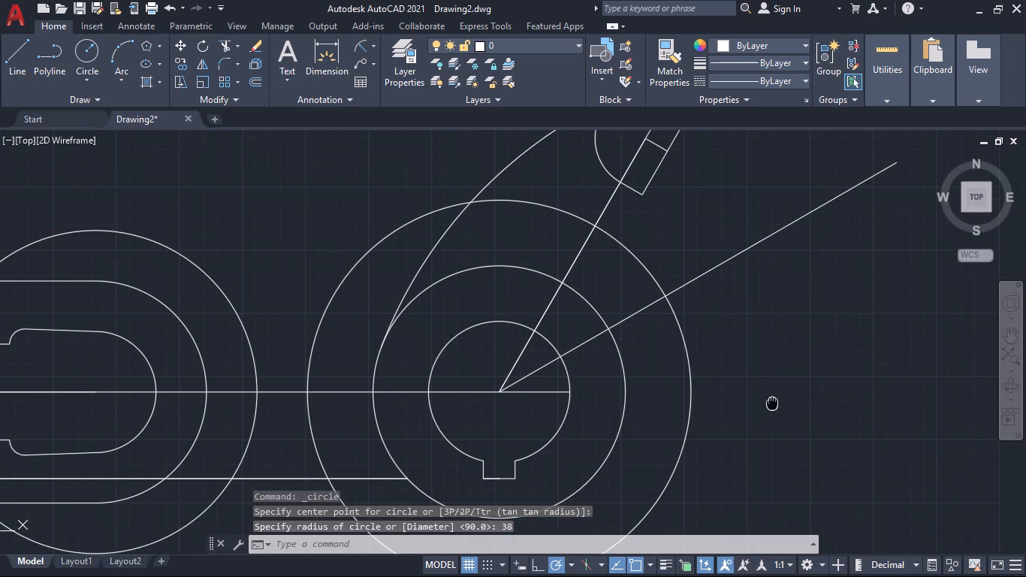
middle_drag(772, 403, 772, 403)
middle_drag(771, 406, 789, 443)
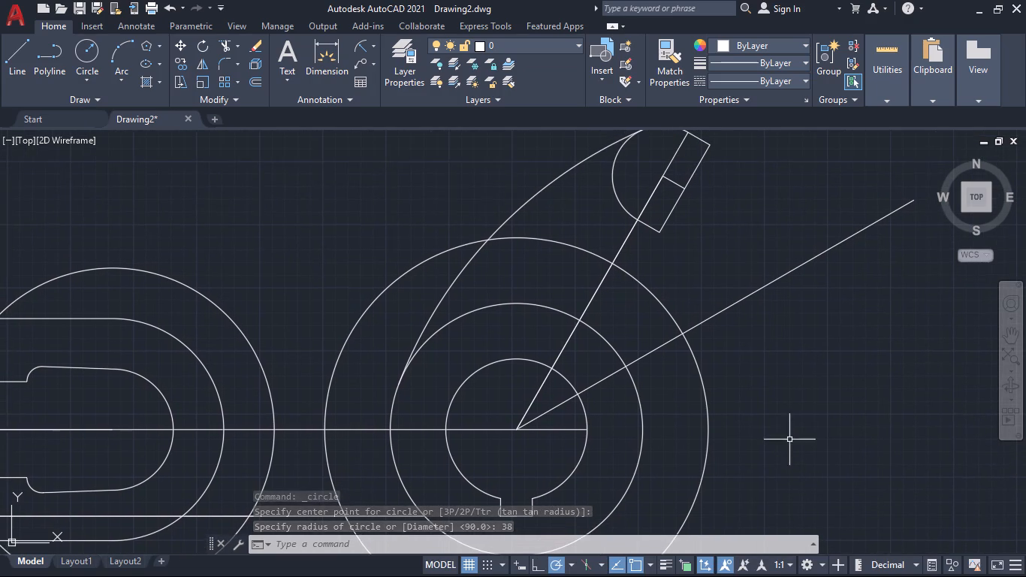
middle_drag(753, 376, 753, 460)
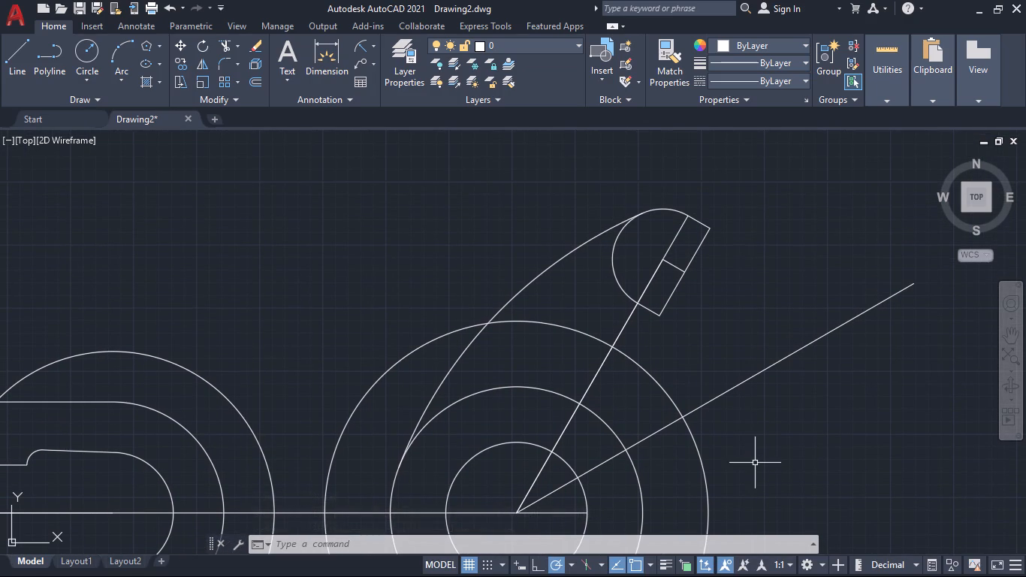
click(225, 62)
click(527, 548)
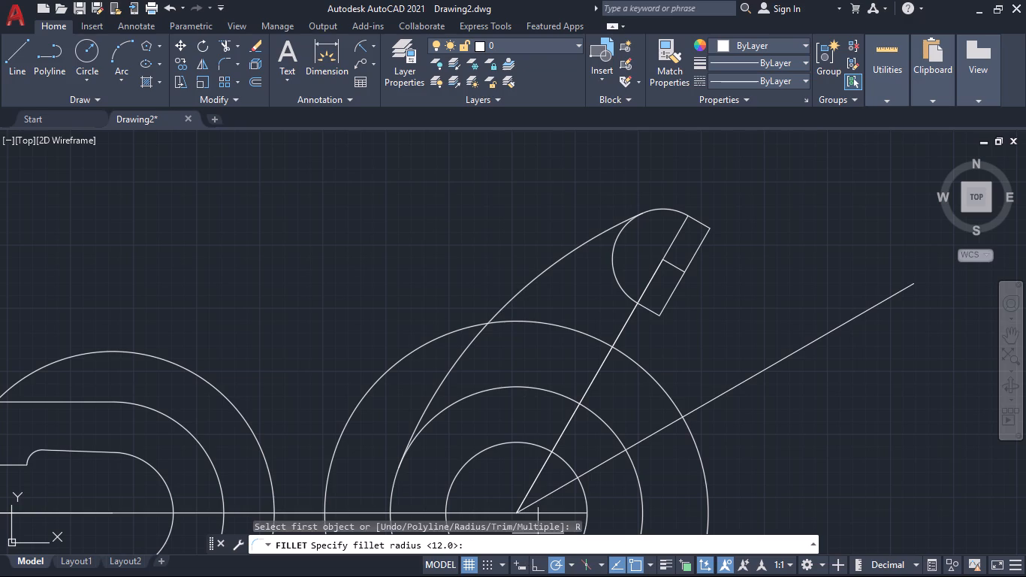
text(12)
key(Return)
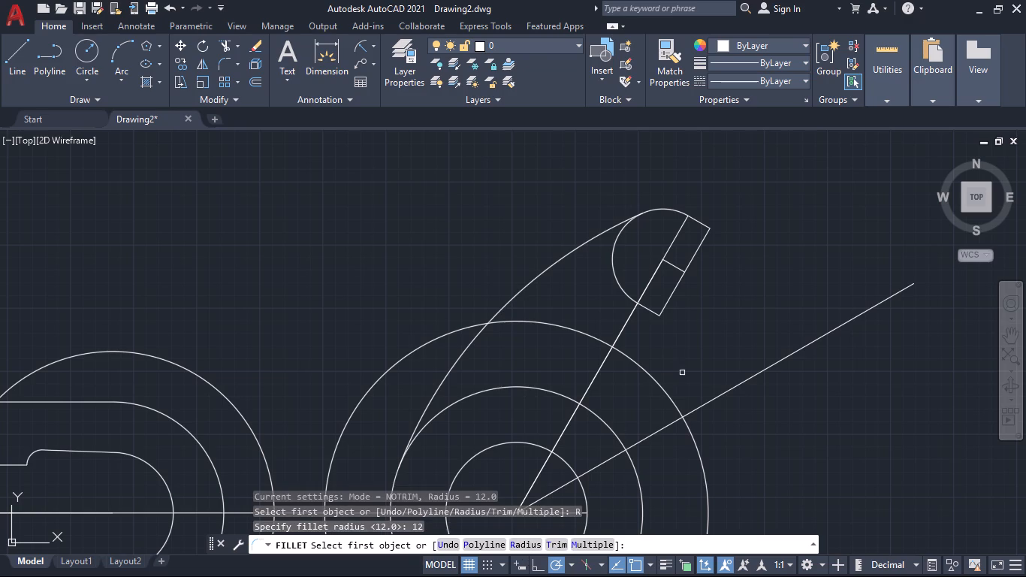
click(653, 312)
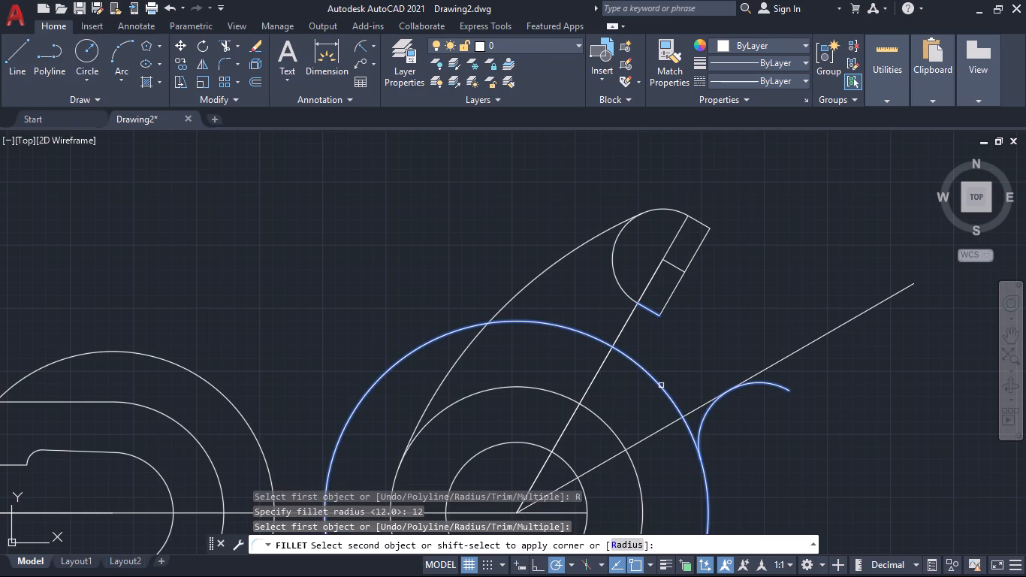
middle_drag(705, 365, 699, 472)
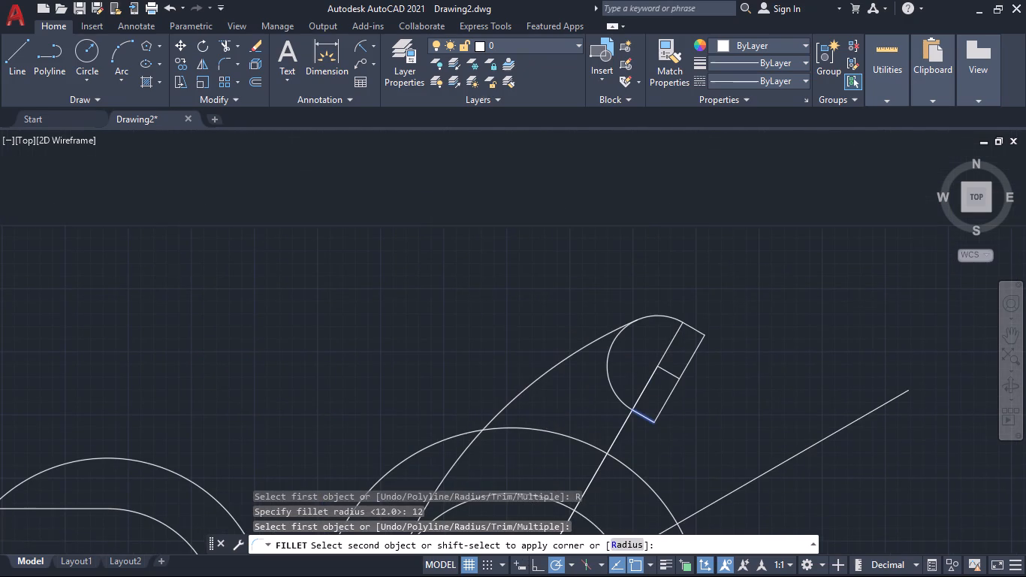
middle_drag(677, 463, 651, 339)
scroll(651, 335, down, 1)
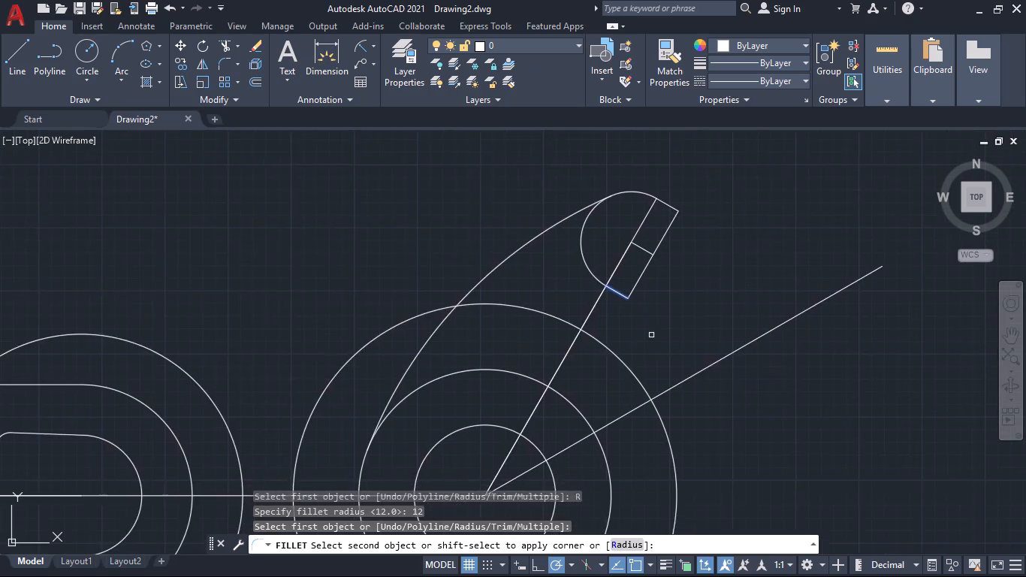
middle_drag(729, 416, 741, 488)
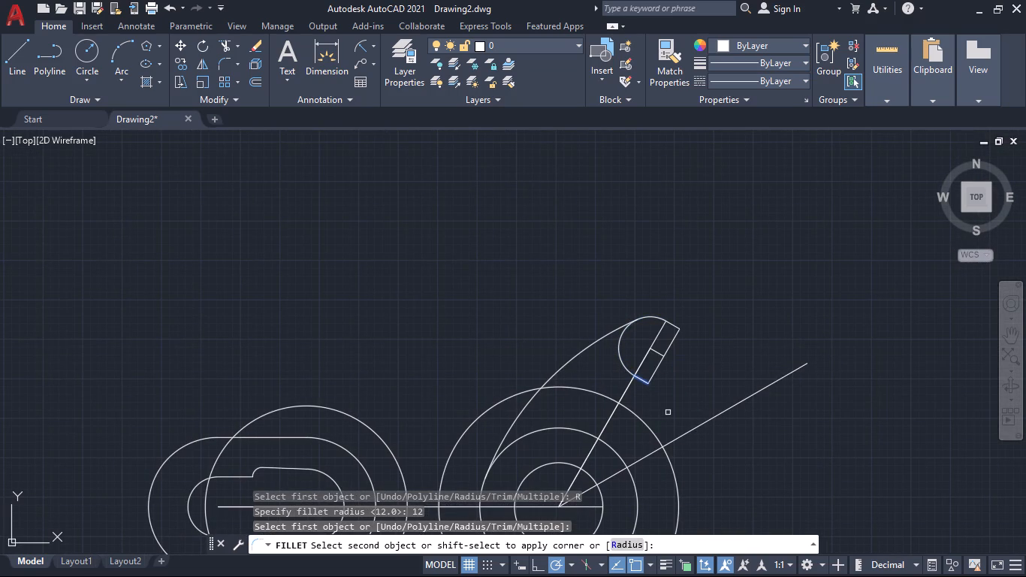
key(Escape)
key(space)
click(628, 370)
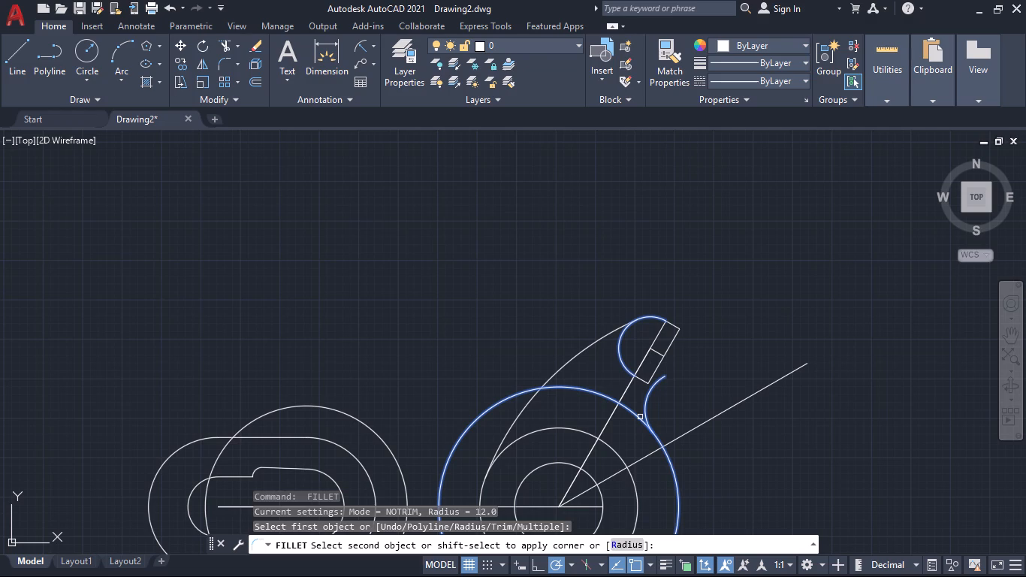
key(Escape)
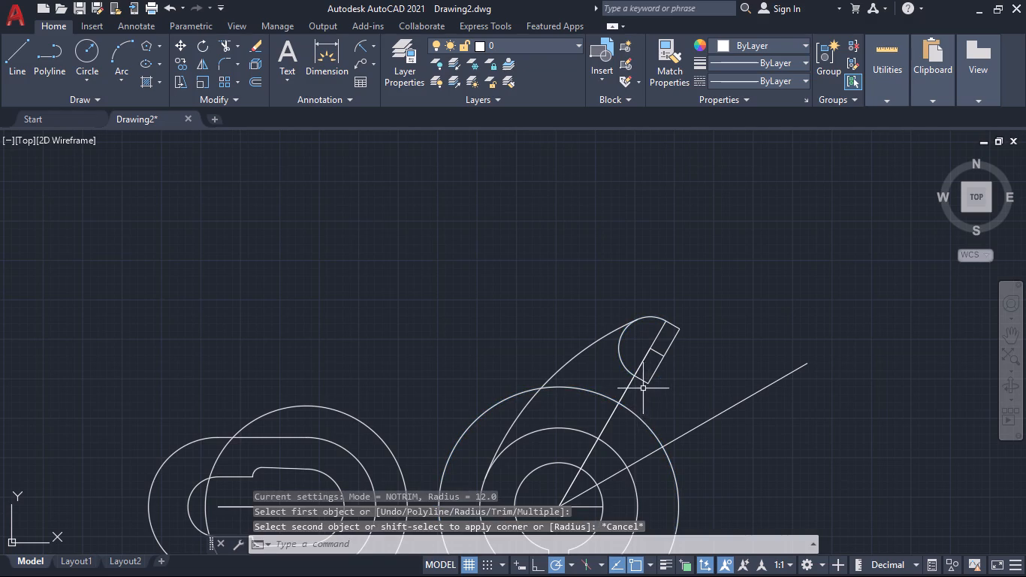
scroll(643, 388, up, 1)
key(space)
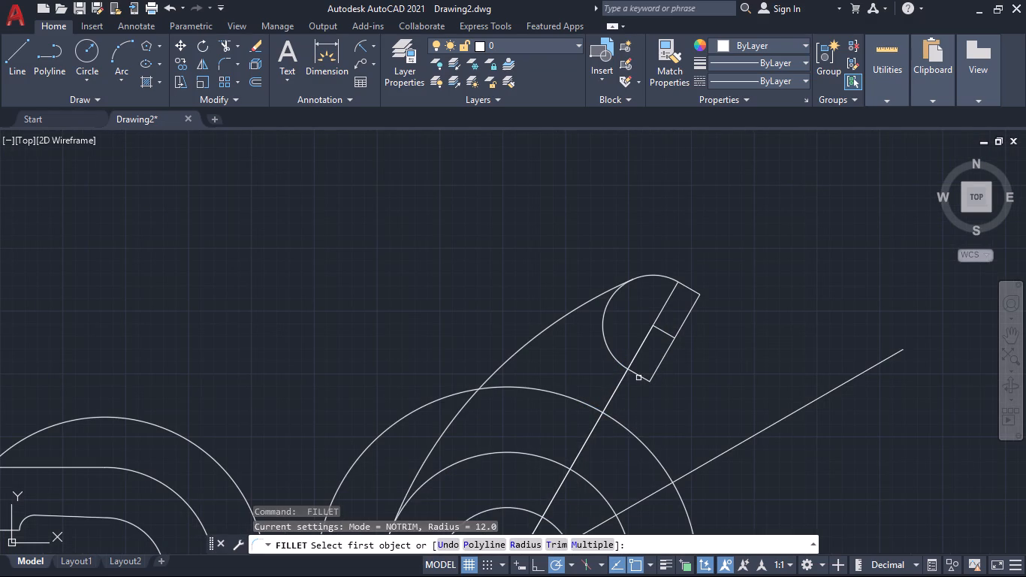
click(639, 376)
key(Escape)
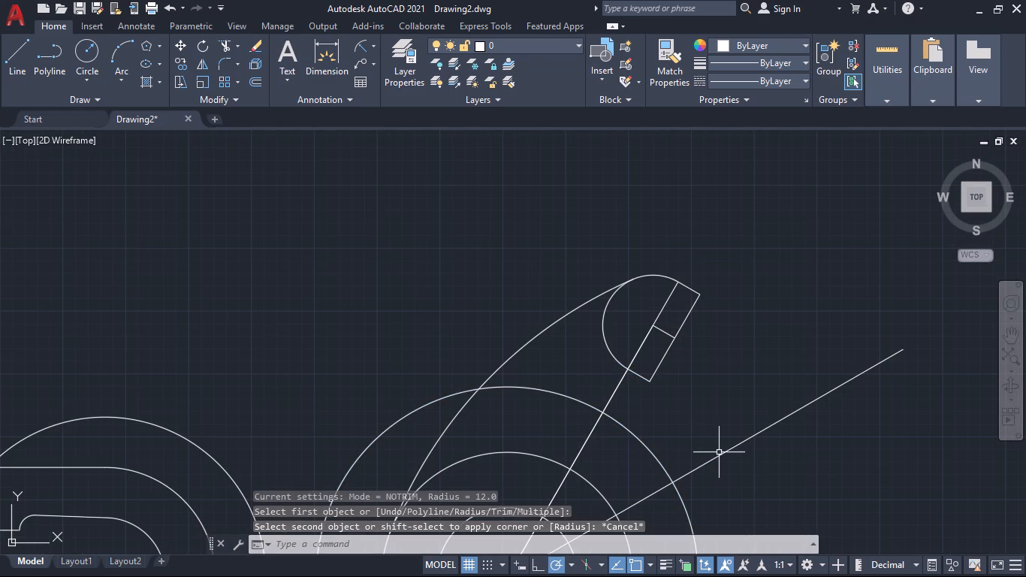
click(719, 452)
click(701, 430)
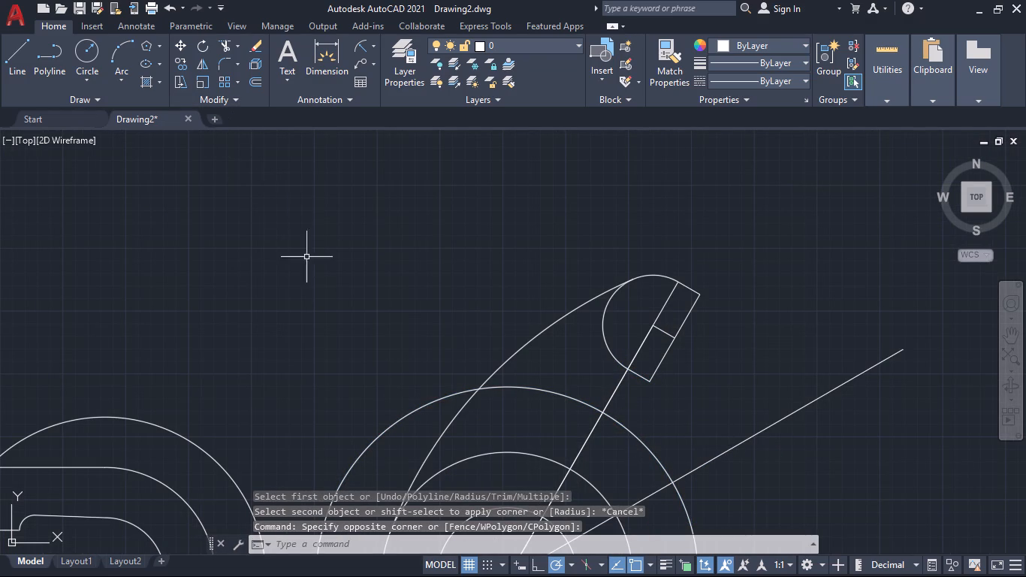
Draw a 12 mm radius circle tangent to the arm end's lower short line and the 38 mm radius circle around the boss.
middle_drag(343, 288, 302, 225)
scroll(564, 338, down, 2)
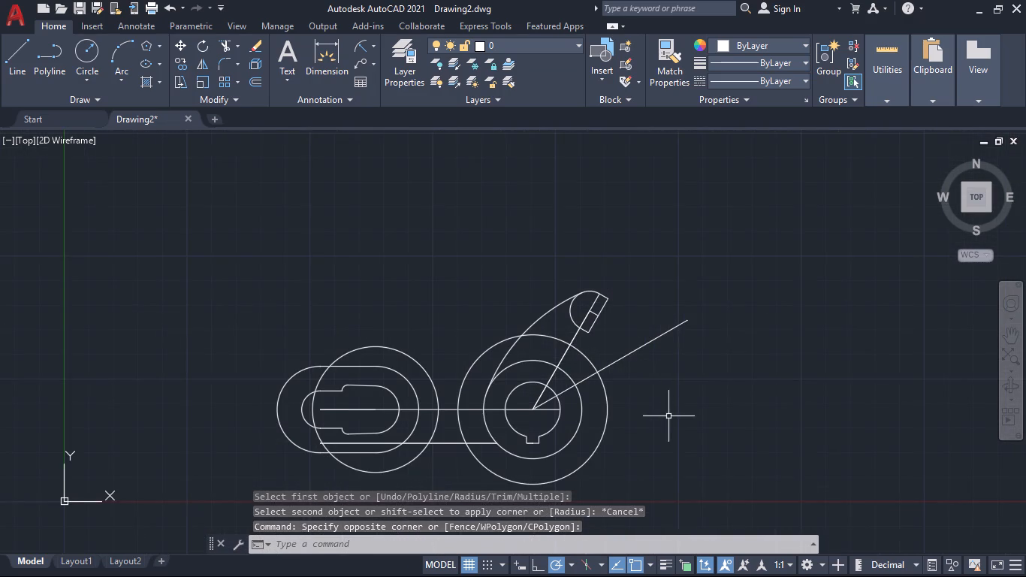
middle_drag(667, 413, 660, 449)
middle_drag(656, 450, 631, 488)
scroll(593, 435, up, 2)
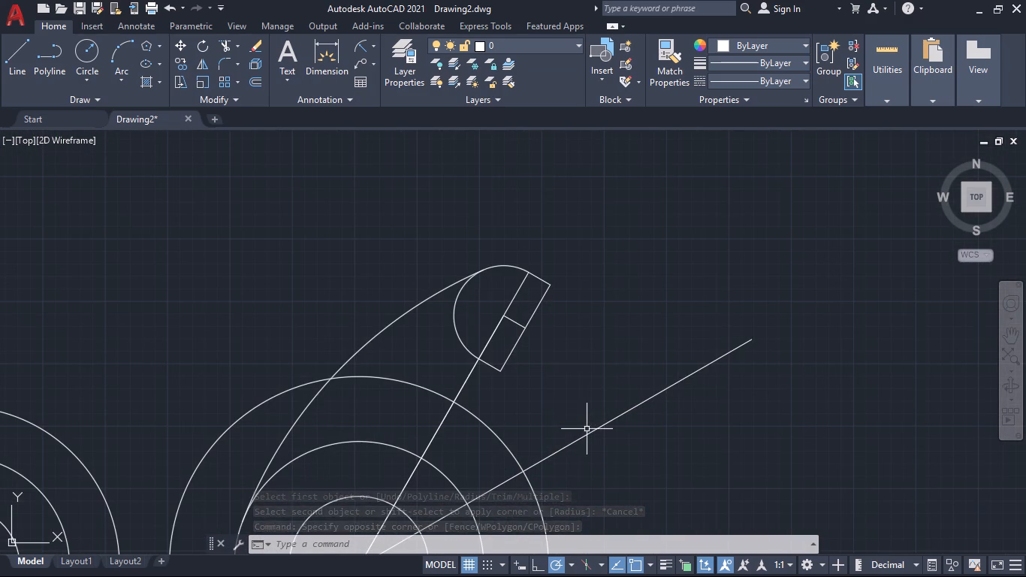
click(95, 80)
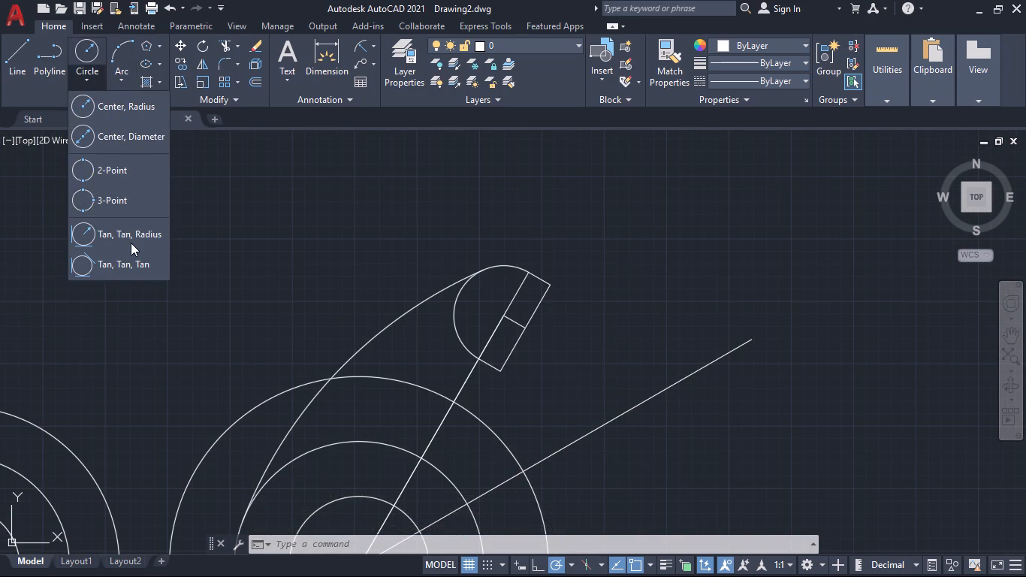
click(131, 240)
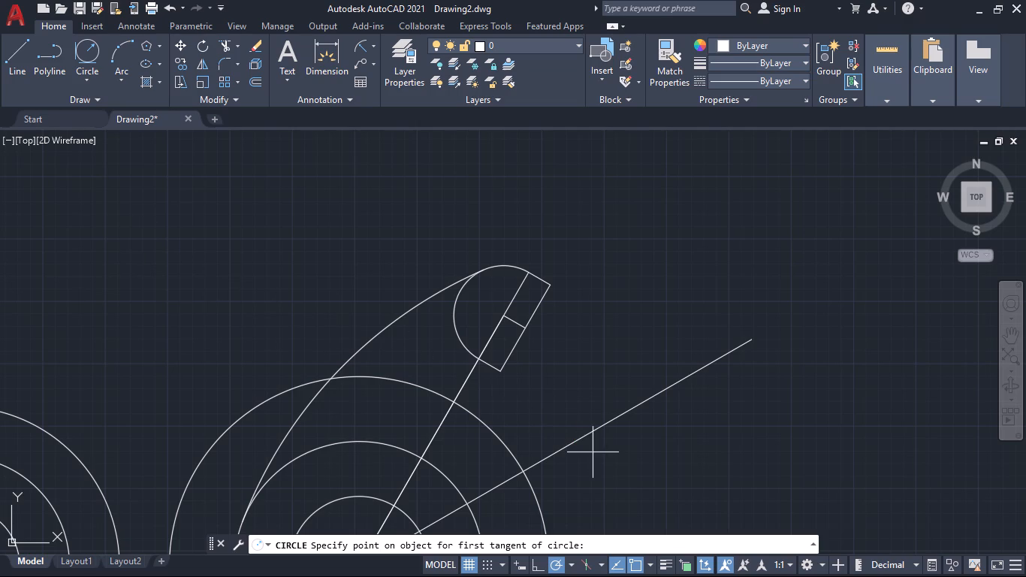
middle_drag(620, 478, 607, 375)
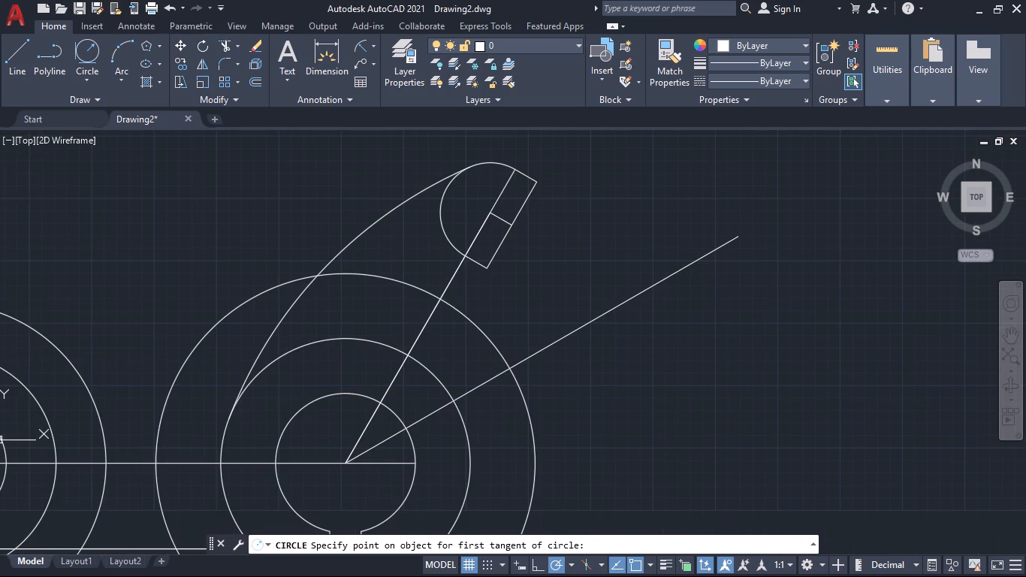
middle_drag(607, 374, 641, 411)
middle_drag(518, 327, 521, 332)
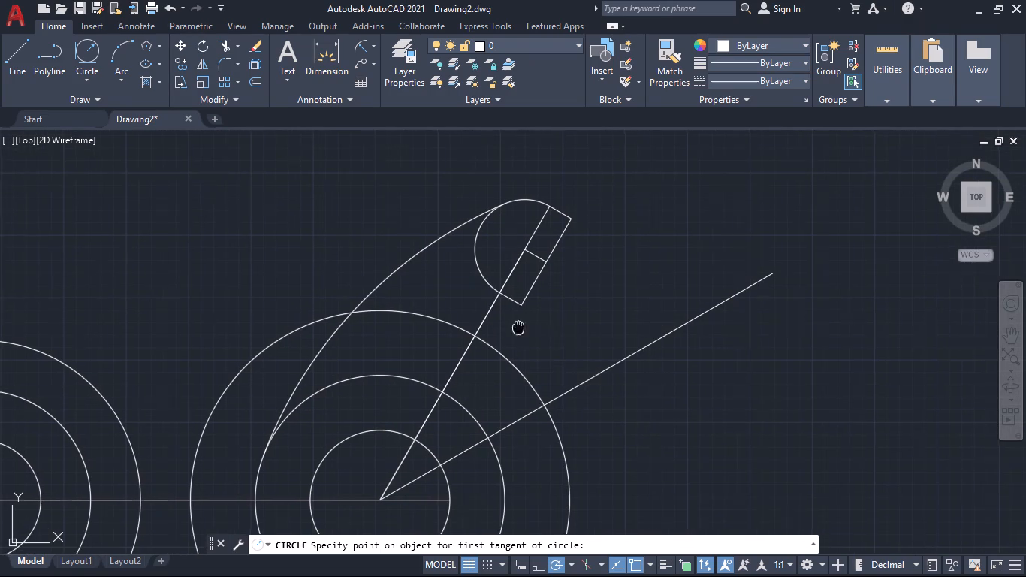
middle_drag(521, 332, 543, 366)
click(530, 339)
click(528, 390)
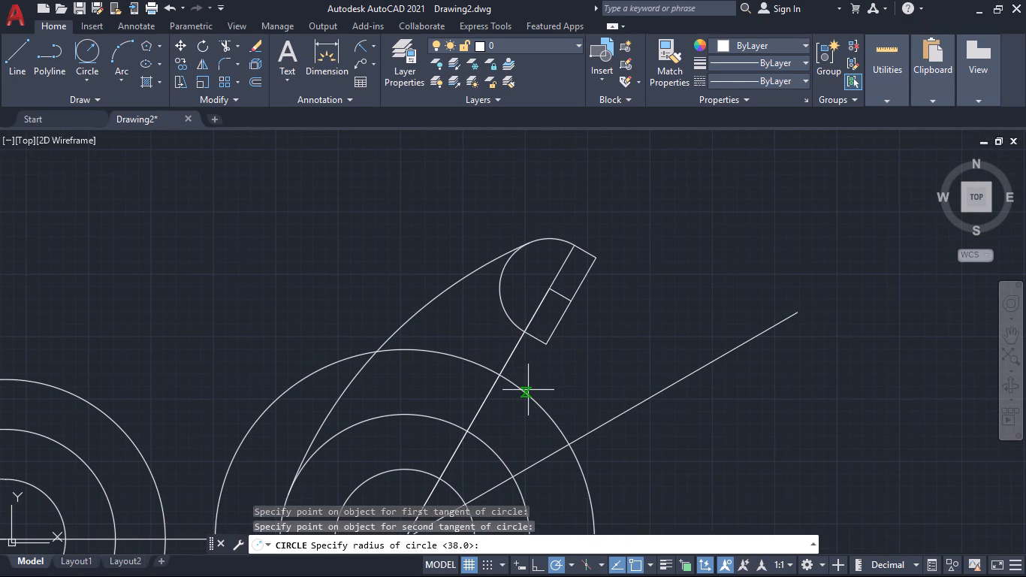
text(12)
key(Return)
Erase the 12 mm radius tangent circle together with the shallower angled line from the boss centre.
scroll(581, 384, down, 2)
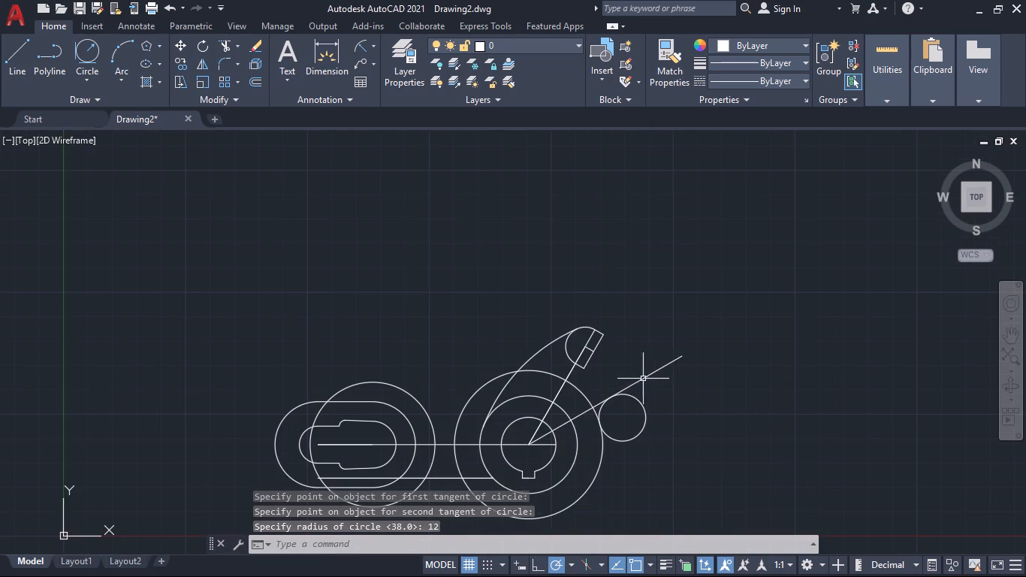
click(644, 438)
click(620, 375)
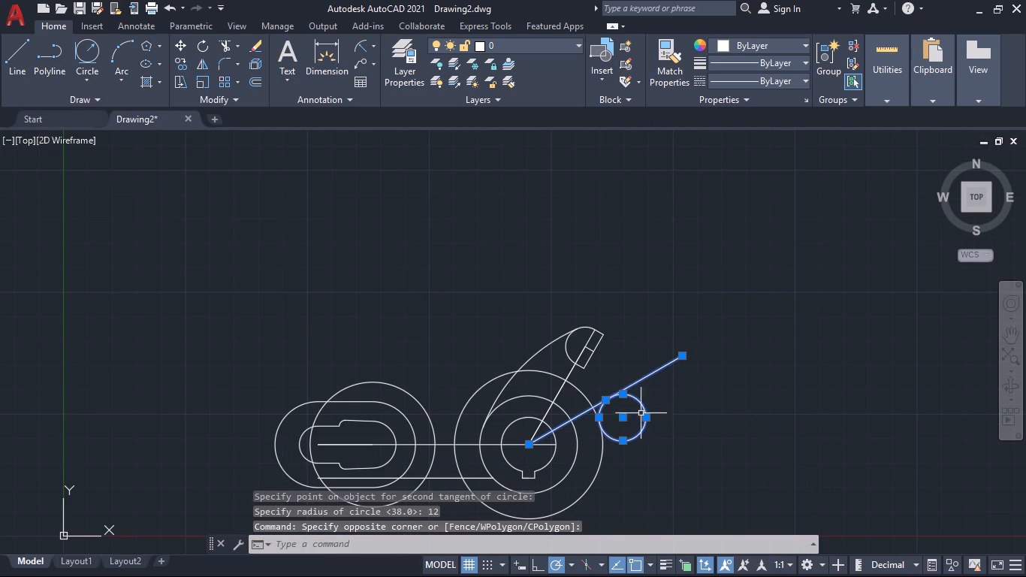
key(Delete)
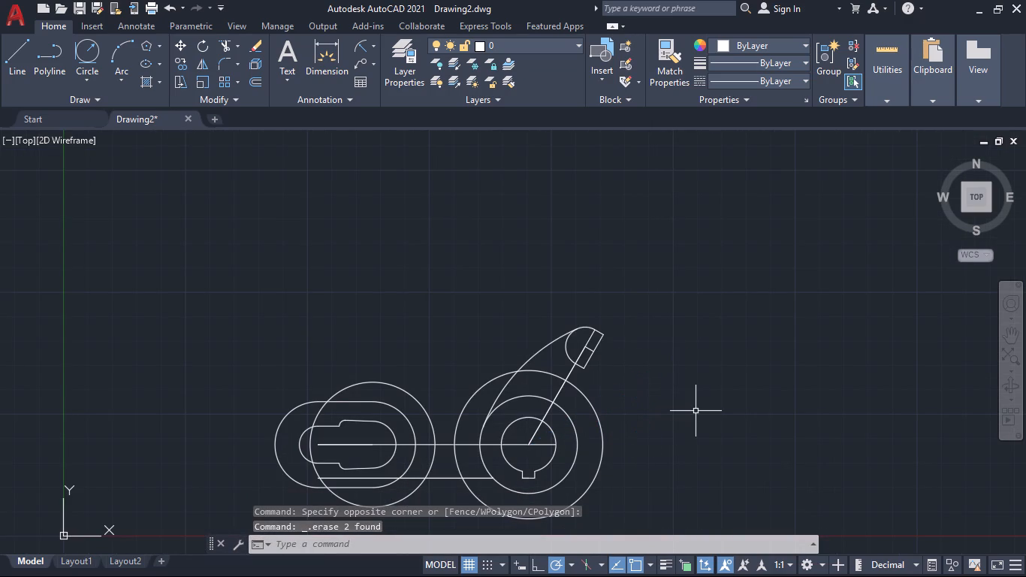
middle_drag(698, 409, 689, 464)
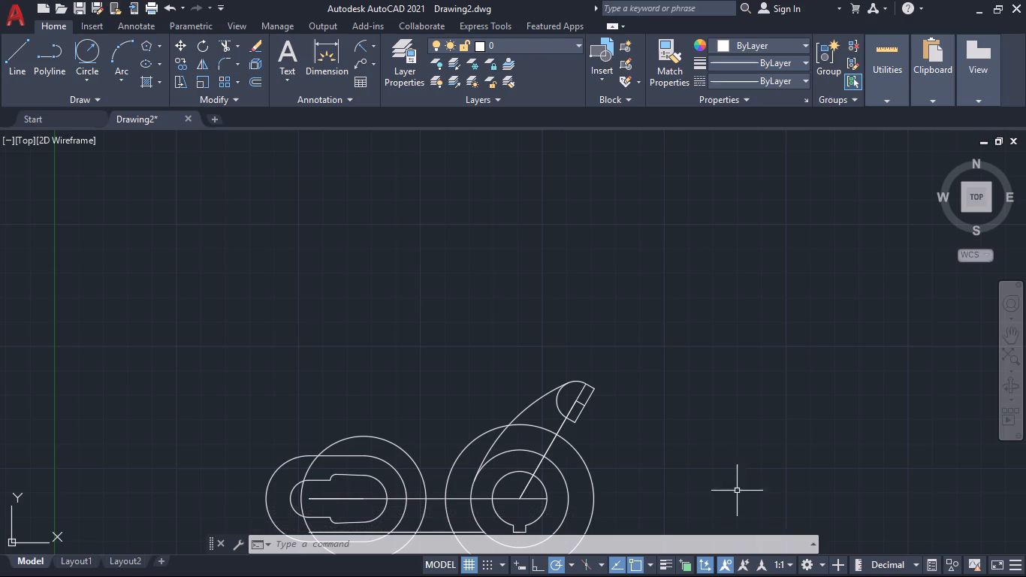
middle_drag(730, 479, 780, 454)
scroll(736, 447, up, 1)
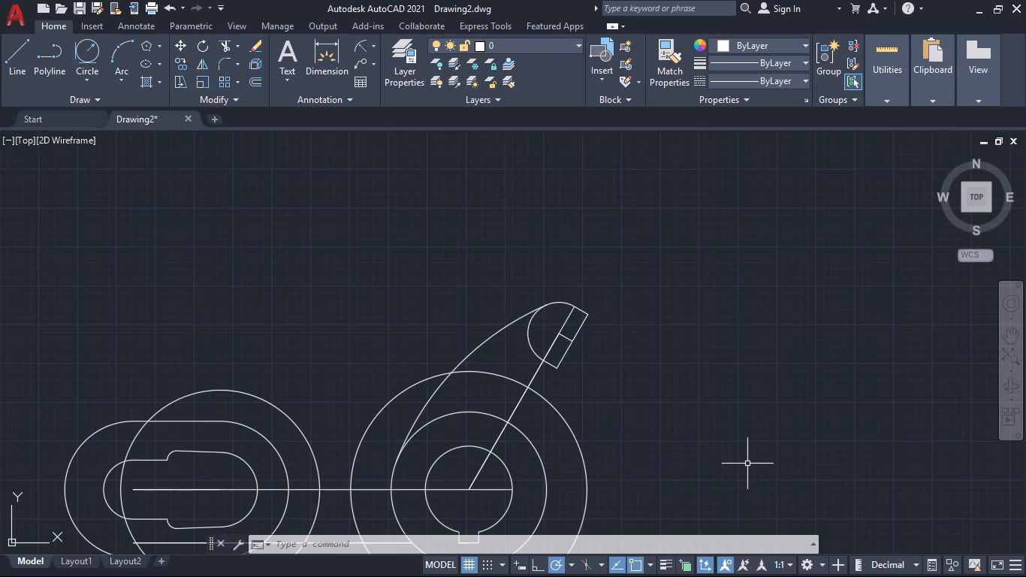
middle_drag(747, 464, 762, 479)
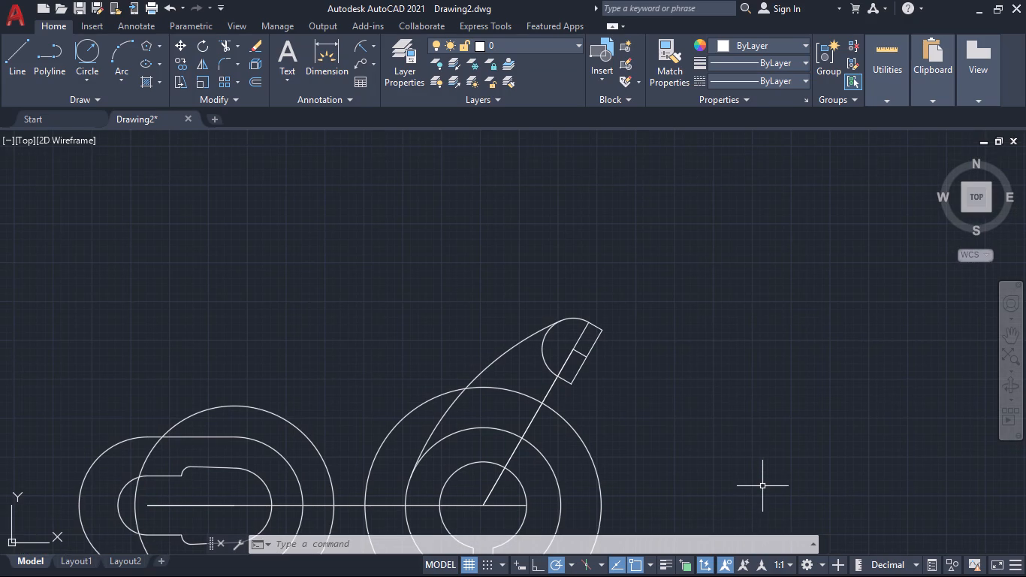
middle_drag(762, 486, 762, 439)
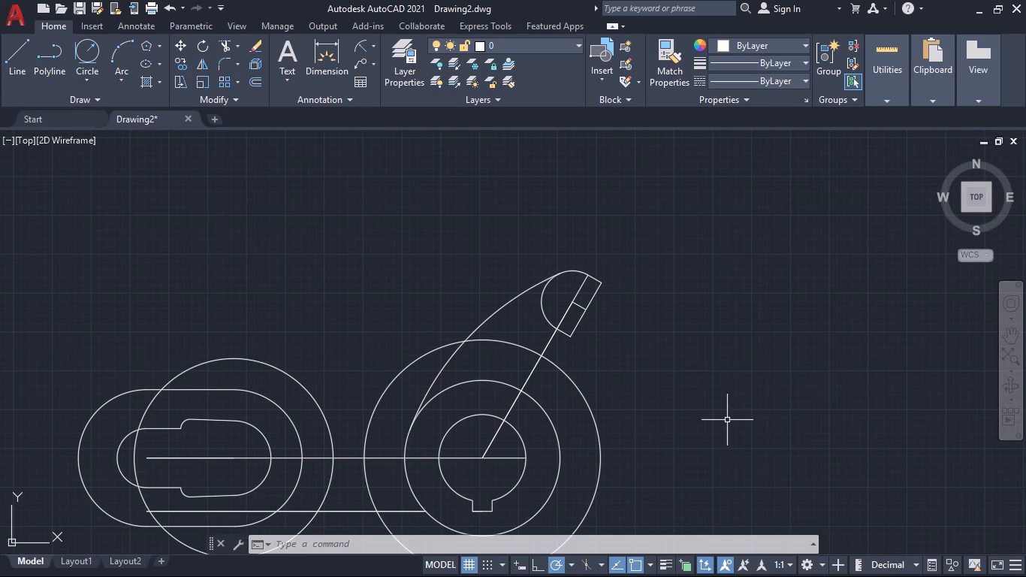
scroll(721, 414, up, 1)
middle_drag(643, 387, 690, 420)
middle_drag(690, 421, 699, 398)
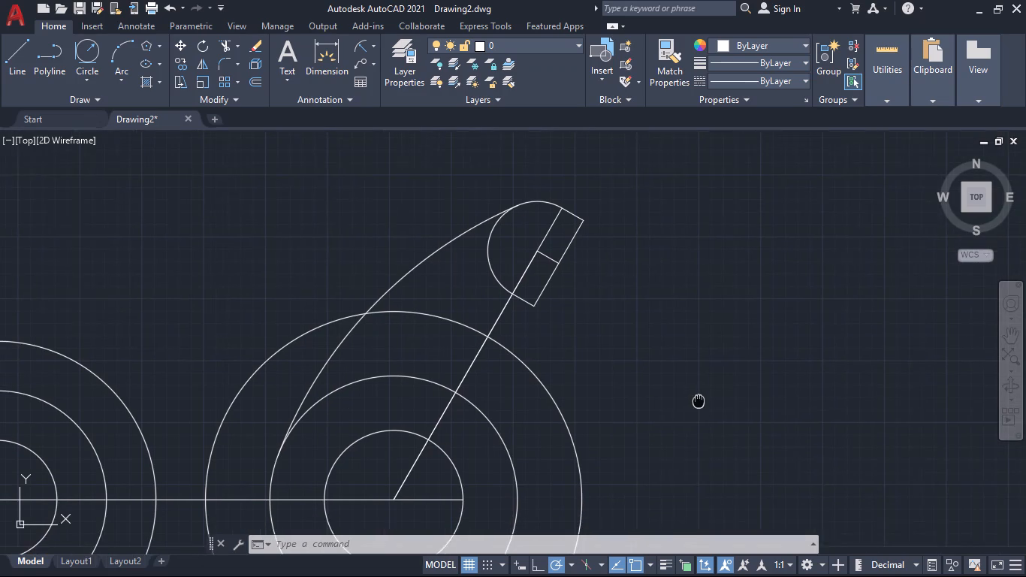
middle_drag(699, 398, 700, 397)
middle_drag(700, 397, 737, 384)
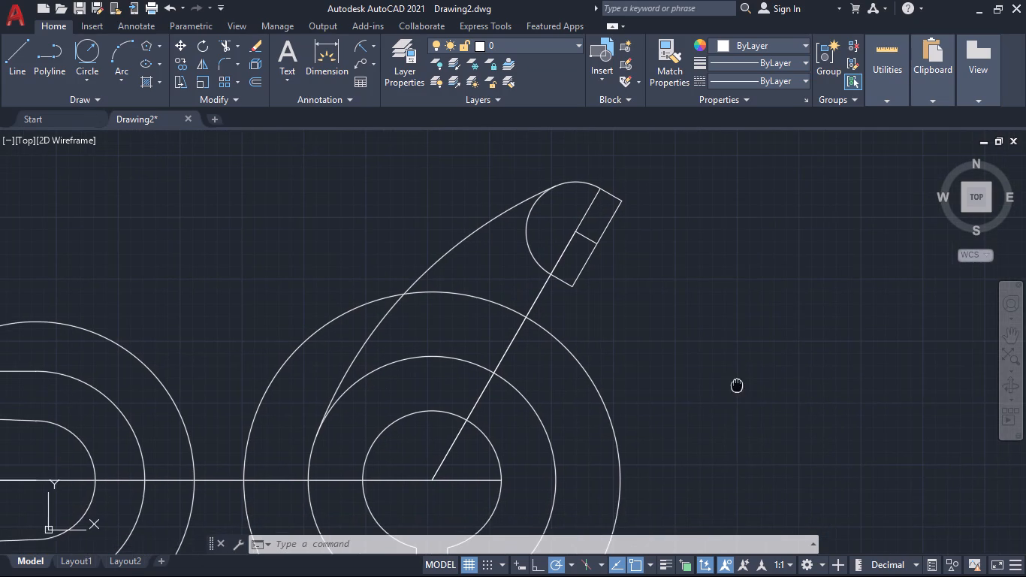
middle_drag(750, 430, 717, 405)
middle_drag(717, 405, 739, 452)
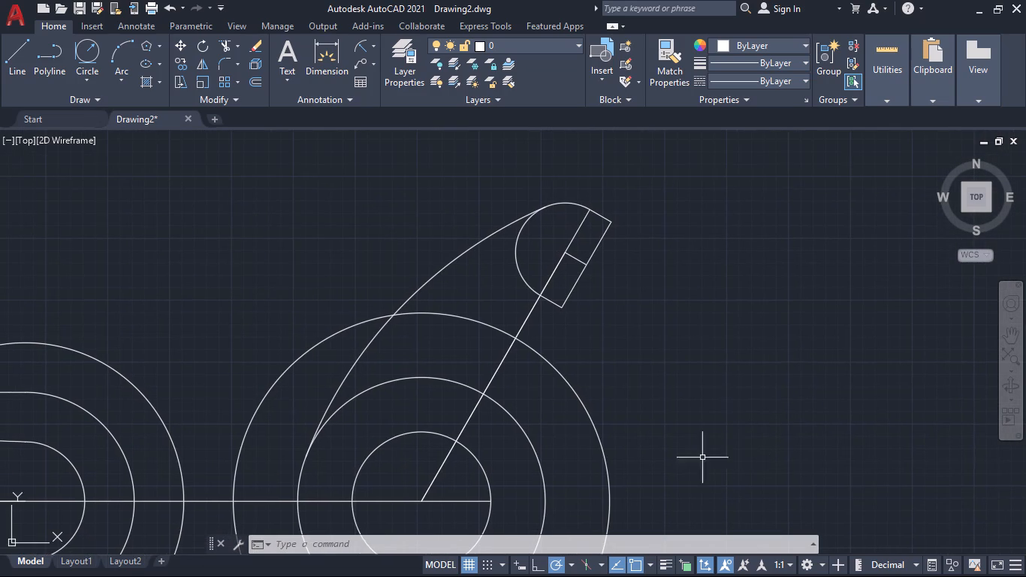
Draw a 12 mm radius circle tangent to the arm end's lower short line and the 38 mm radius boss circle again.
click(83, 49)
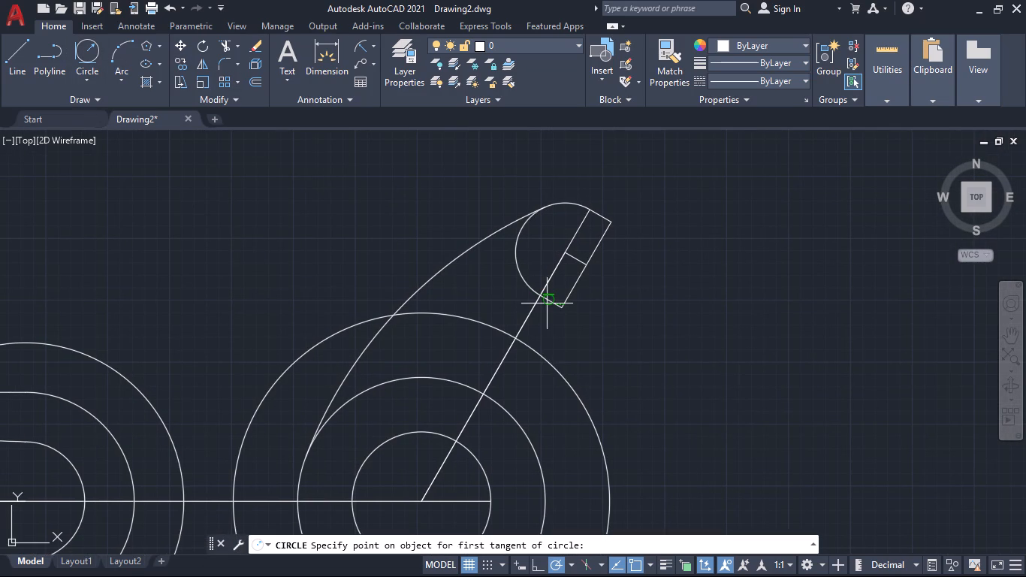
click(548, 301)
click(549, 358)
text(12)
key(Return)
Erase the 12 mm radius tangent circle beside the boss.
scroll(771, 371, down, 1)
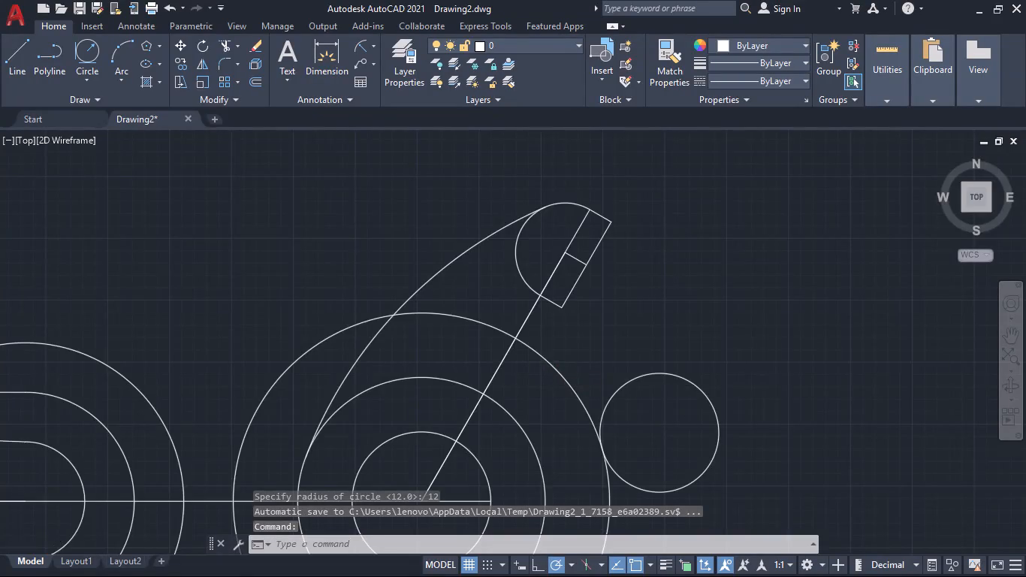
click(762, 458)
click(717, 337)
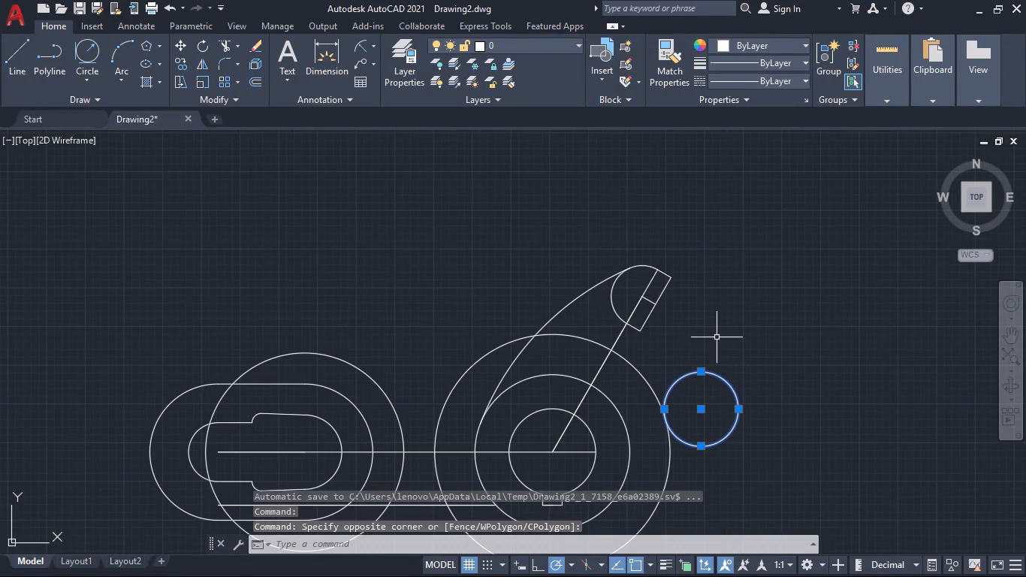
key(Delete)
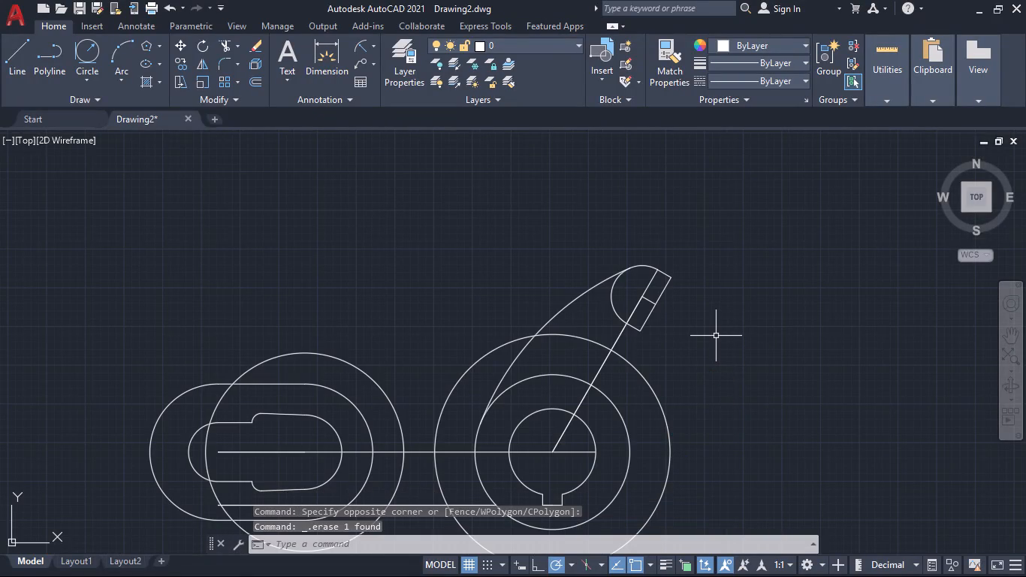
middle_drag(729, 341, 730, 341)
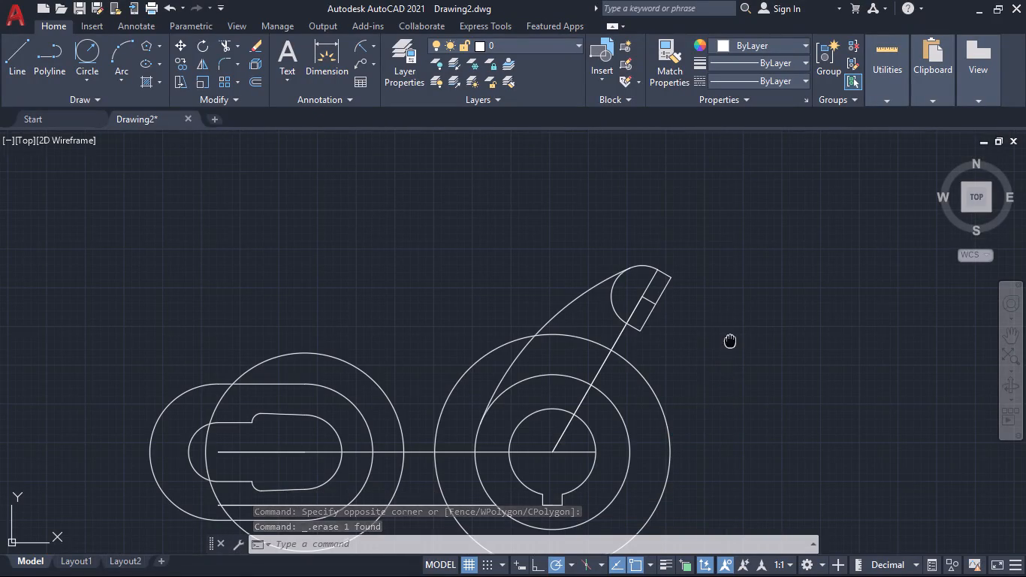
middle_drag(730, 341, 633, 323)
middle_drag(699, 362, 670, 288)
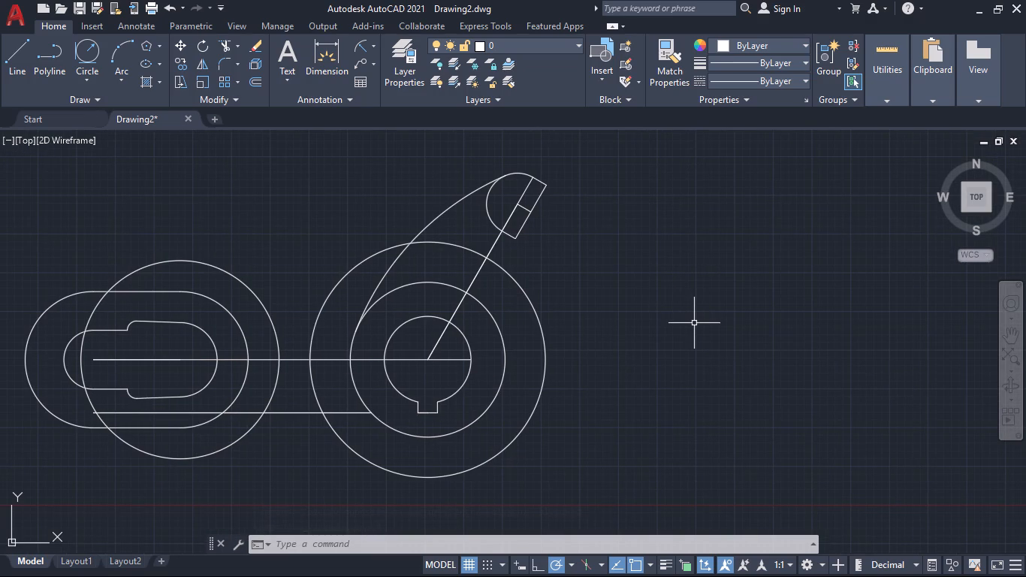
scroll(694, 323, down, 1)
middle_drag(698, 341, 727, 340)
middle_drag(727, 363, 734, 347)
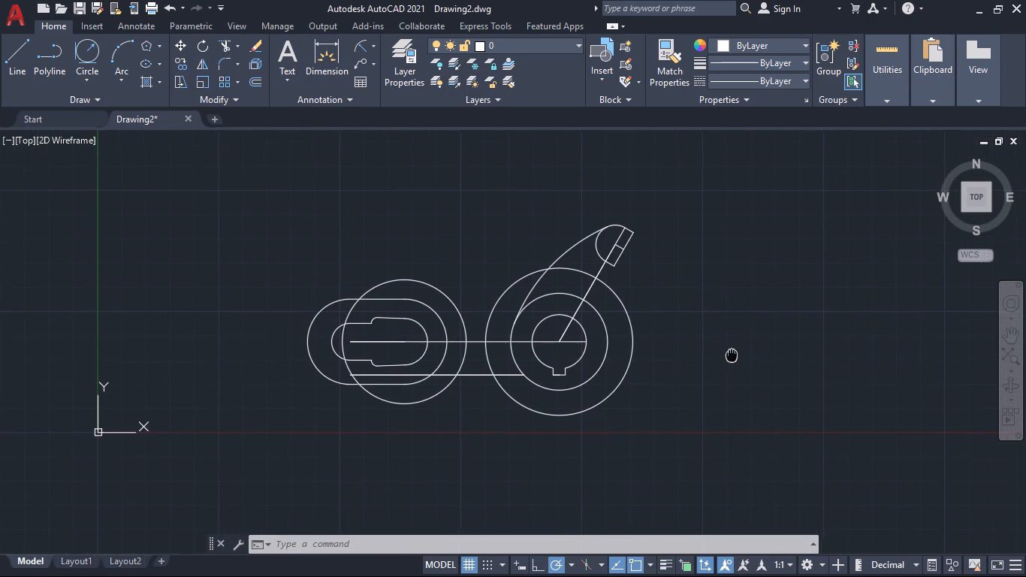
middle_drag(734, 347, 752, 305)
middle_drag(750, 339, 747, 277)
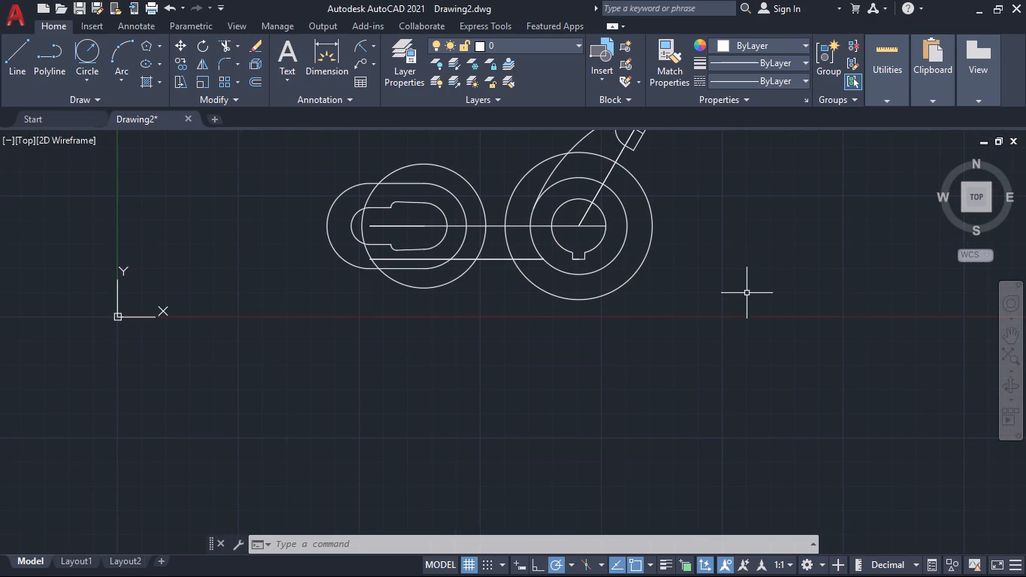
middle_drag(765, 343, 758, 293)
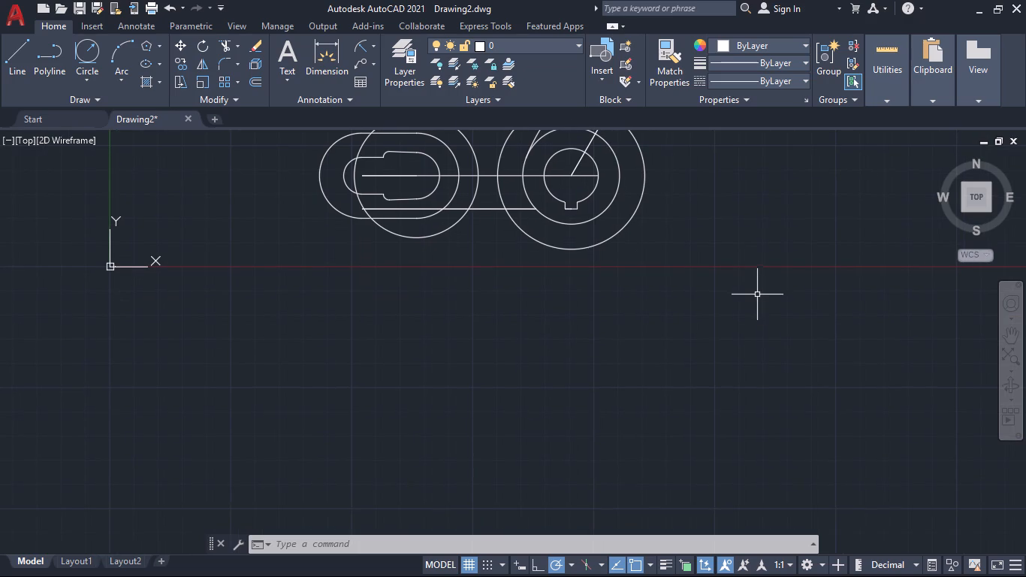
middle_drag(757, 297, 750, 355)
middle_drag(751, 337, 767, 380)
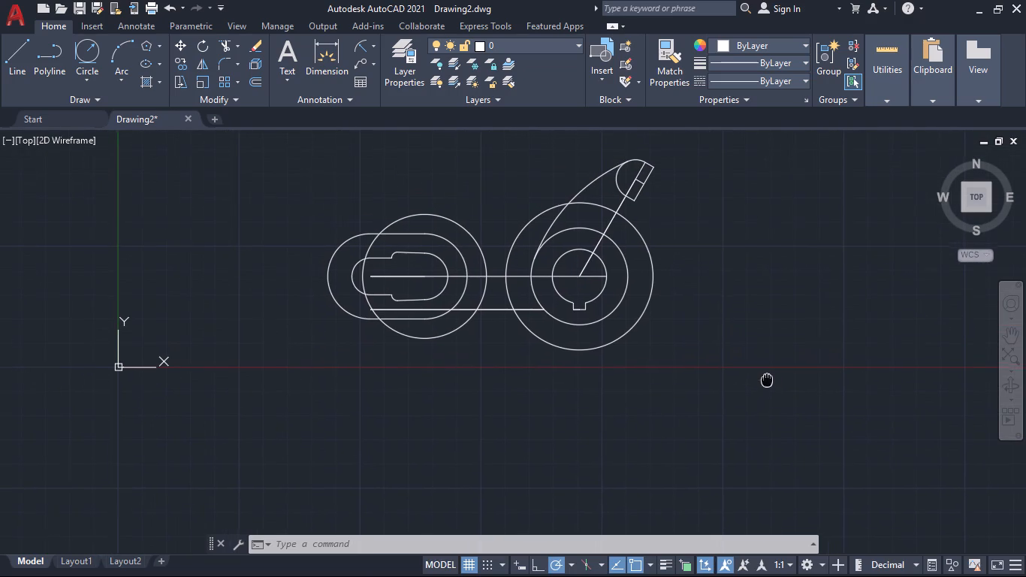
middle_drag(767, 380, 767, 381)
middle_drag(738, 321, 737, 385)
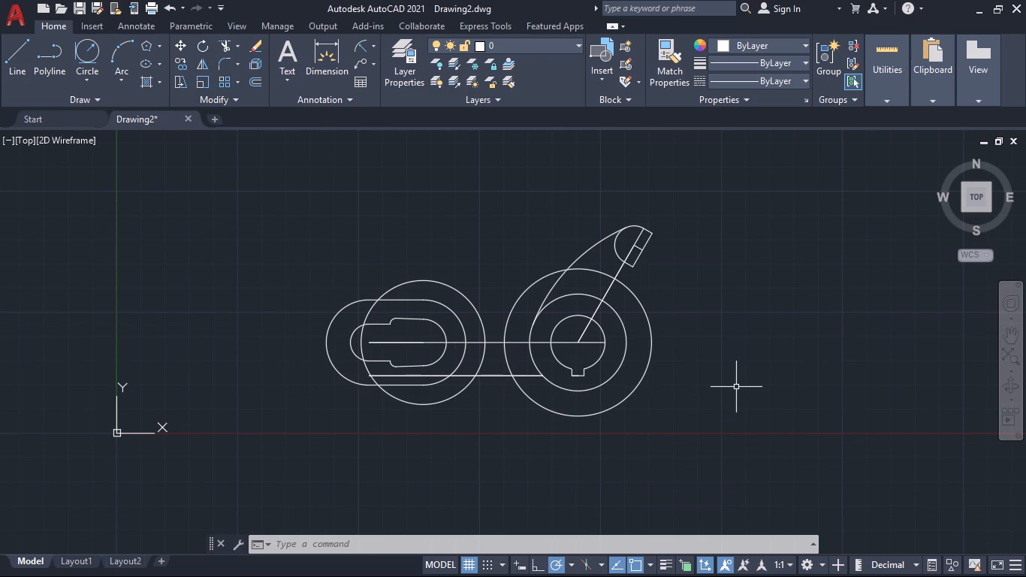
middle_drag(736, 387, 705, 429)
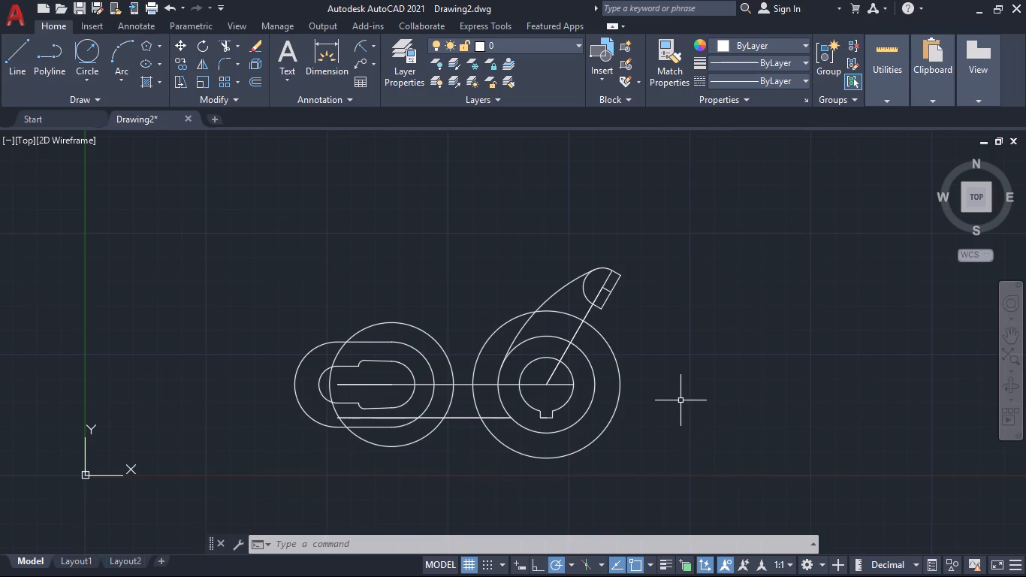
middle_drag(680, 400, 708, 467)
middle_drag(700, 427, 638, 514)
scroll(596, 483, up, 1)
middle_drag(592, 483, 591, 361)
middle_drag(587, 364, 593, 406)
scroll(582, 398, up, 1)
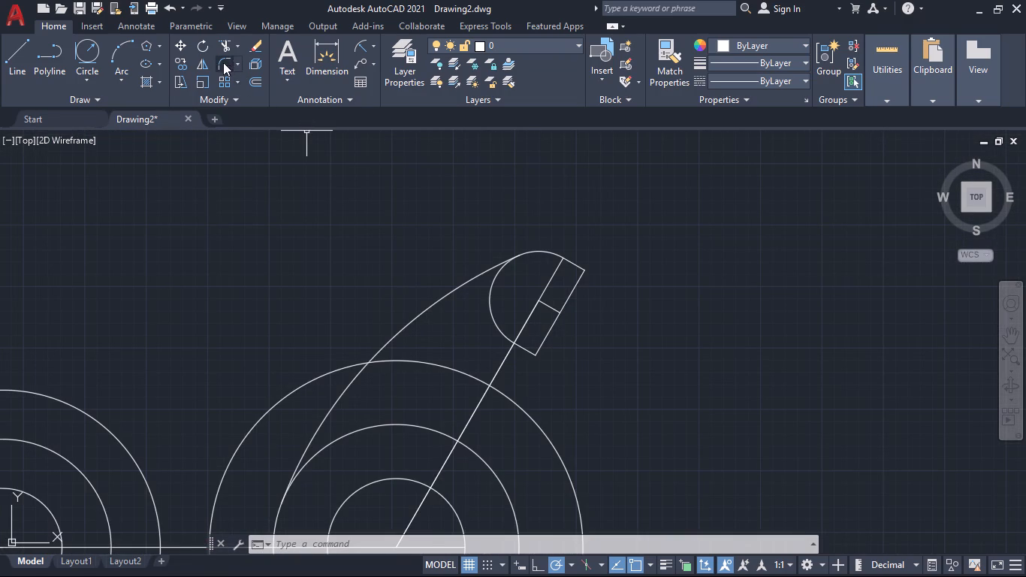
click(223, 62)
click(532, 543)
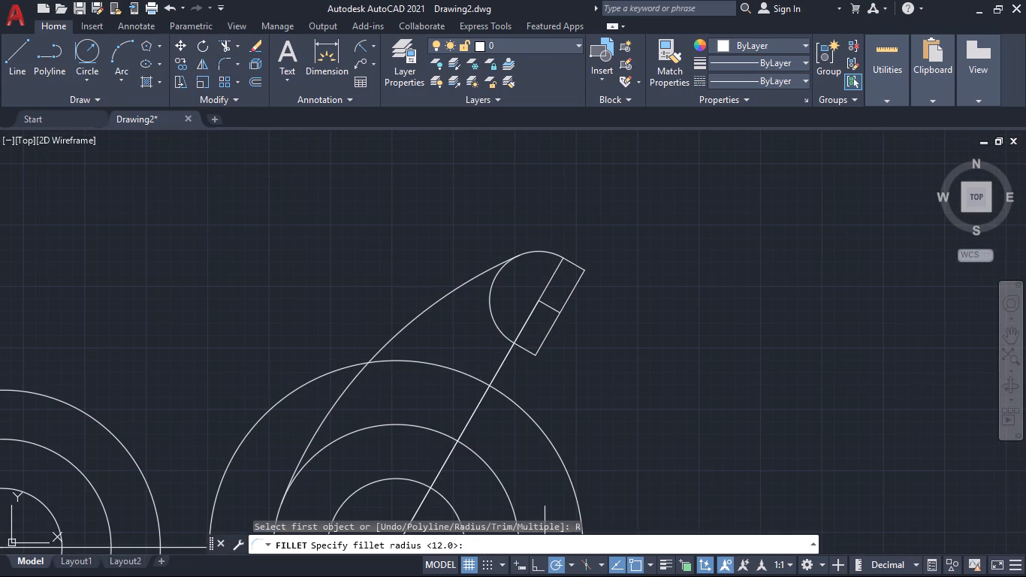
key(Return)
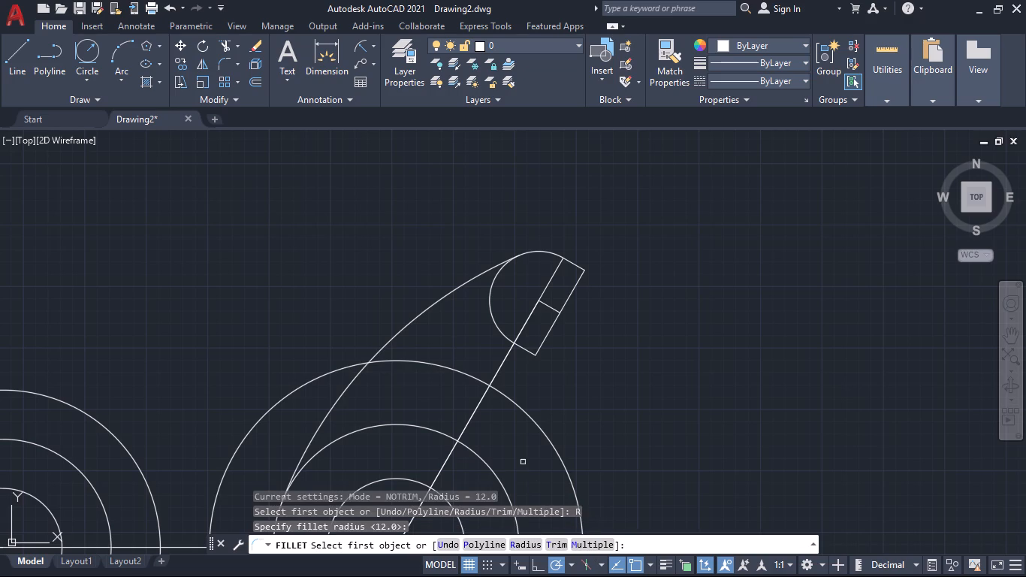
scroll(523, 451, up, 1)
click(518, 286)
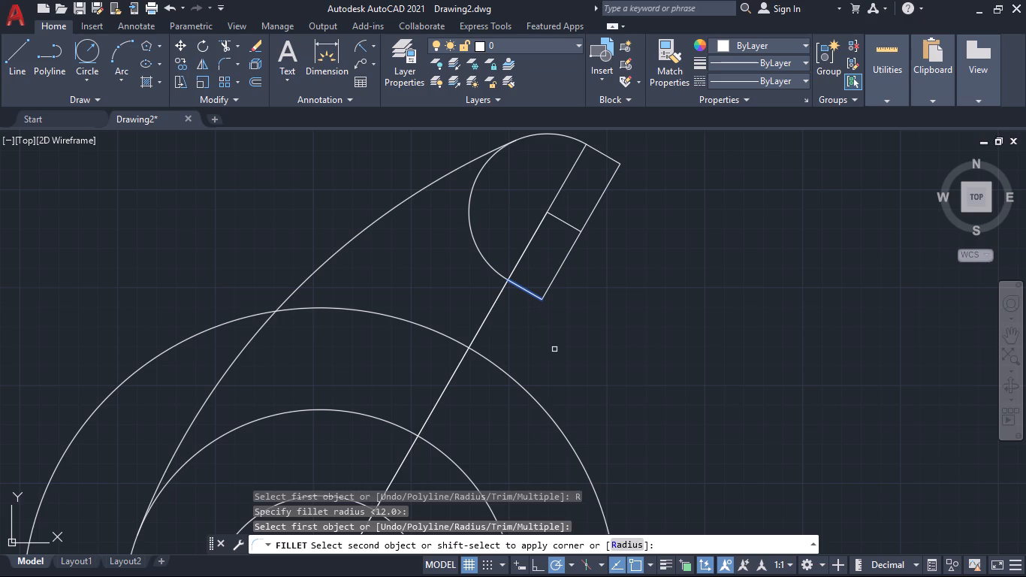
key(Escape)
Add a 12 mm radius fillet without trimming between the 38 mm radius boss circle and the arm end's long outer edge.
key(space)
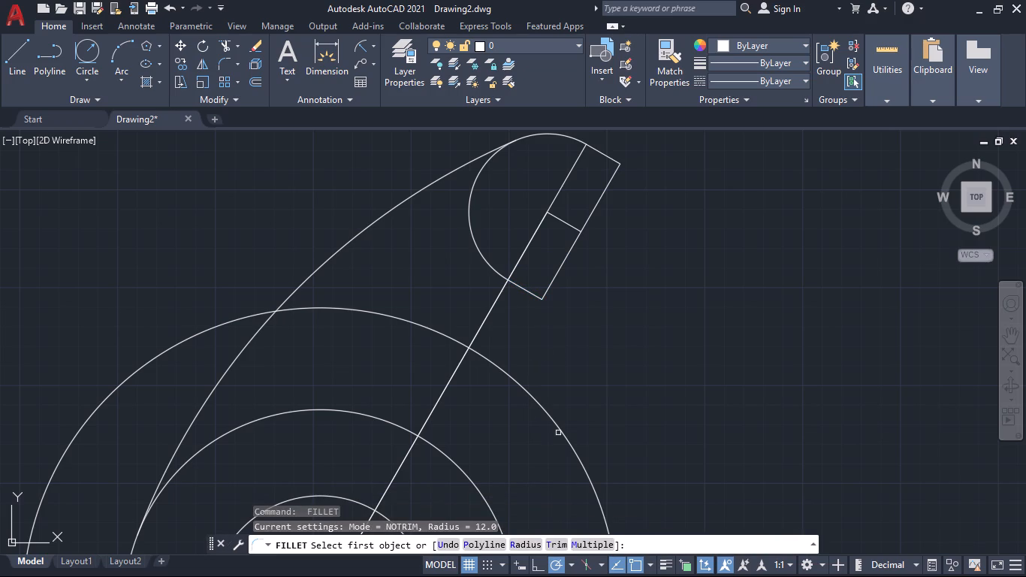
middle_drag(689, 407, 665, 361)
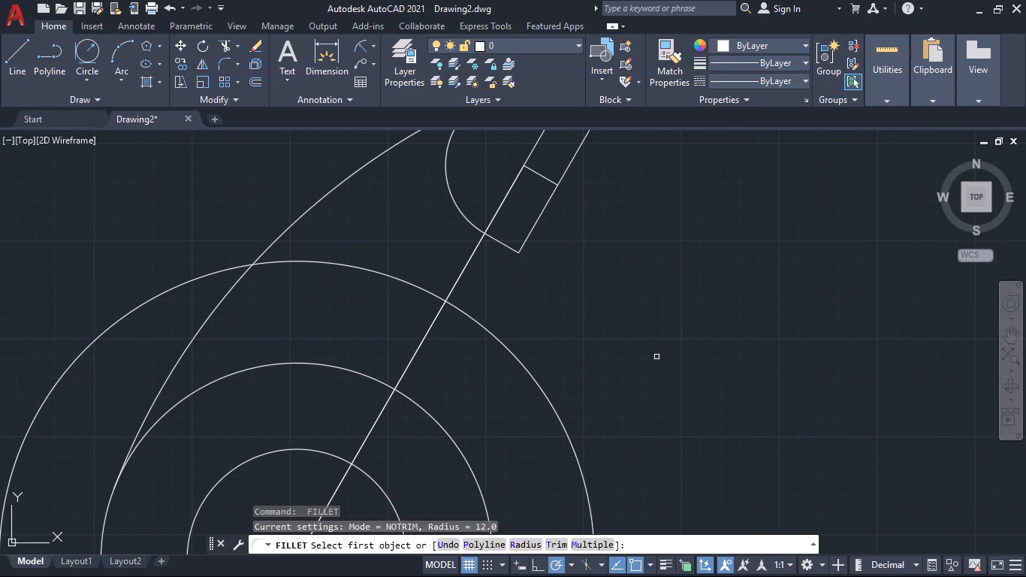
middle_drag(656, 357, 647, 246)
middle_drag(635, 247, 634, 392)
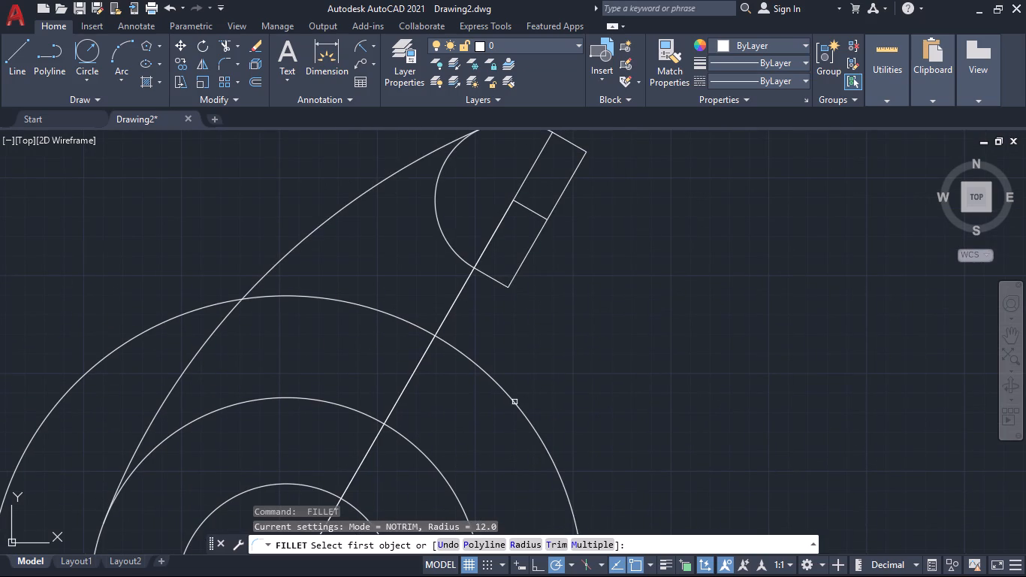
click(512, 399)
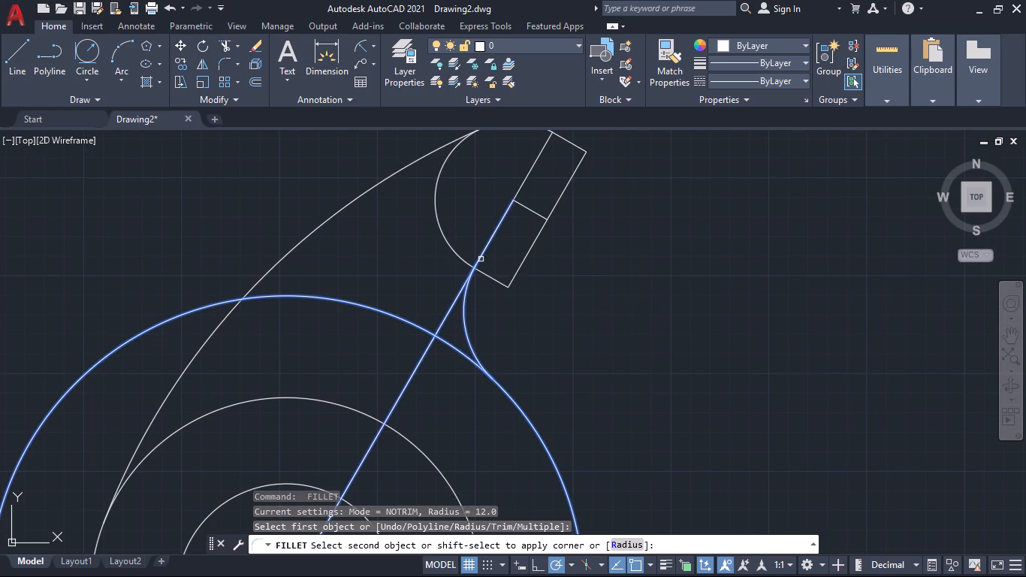
click(518, 267)
scroll(567, 292, down, 2)
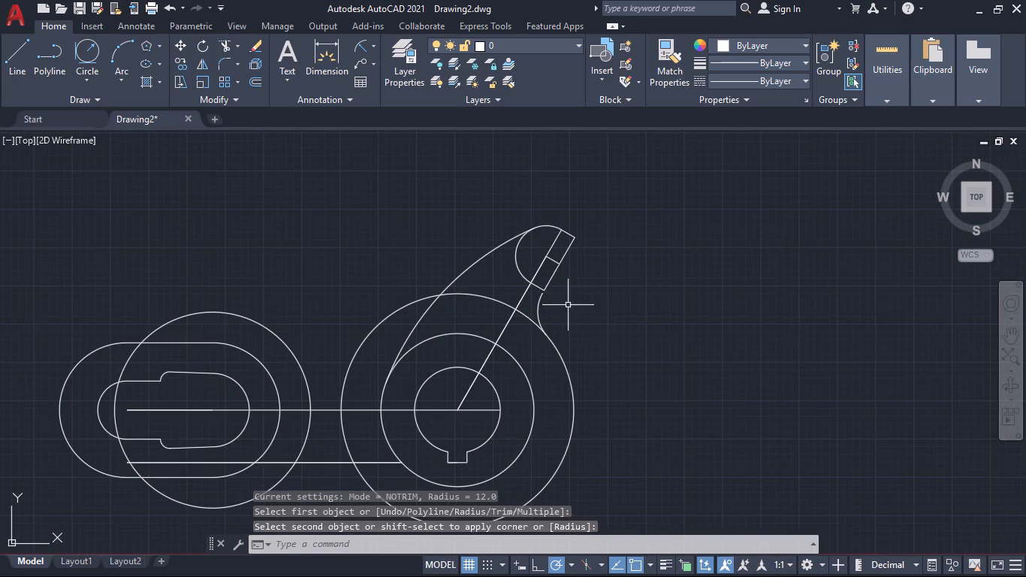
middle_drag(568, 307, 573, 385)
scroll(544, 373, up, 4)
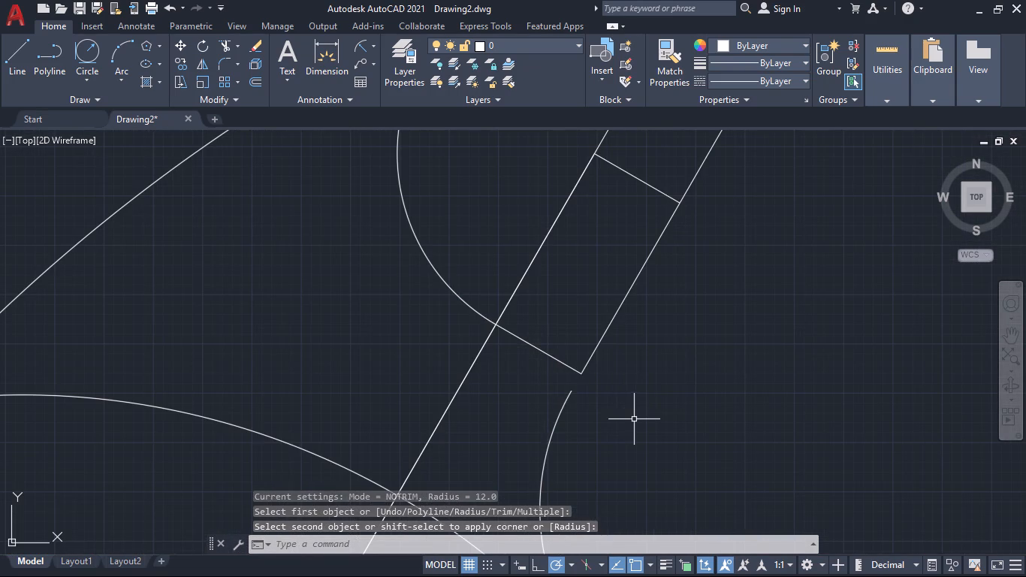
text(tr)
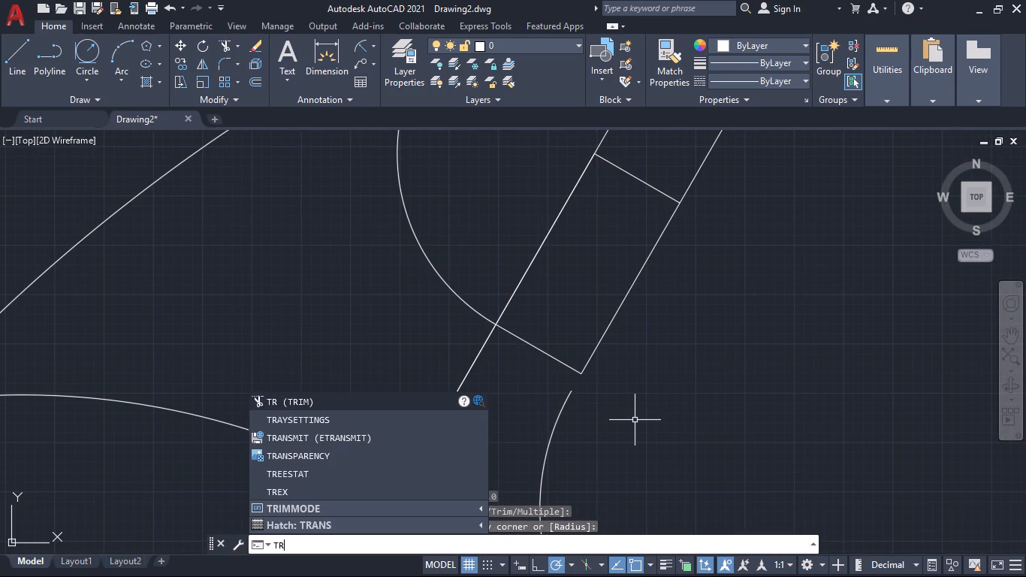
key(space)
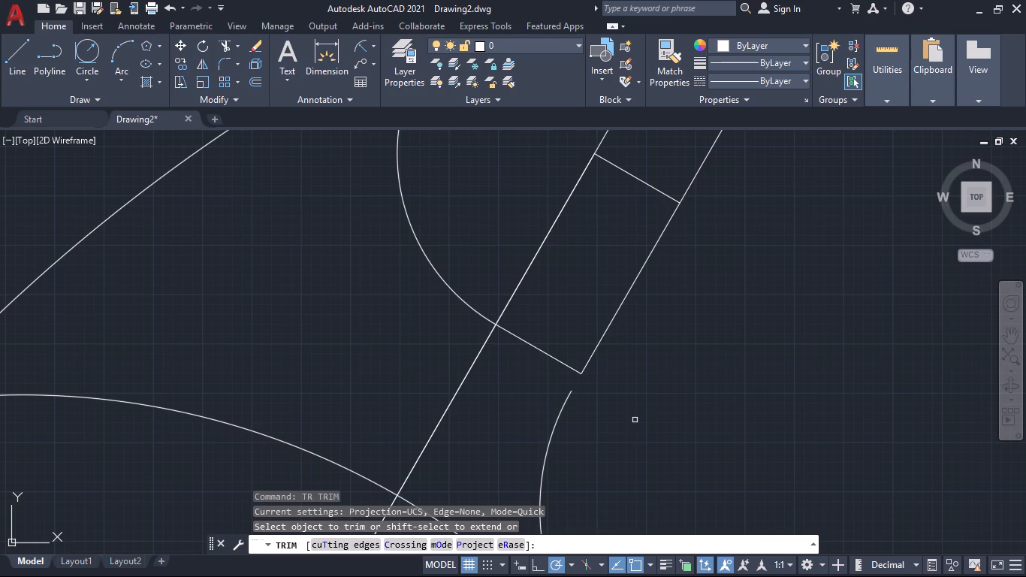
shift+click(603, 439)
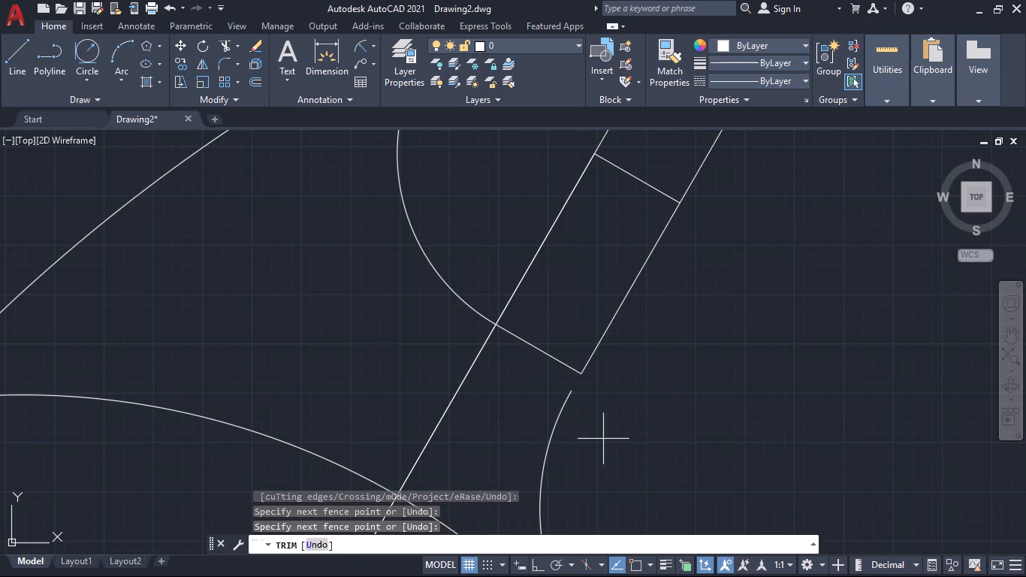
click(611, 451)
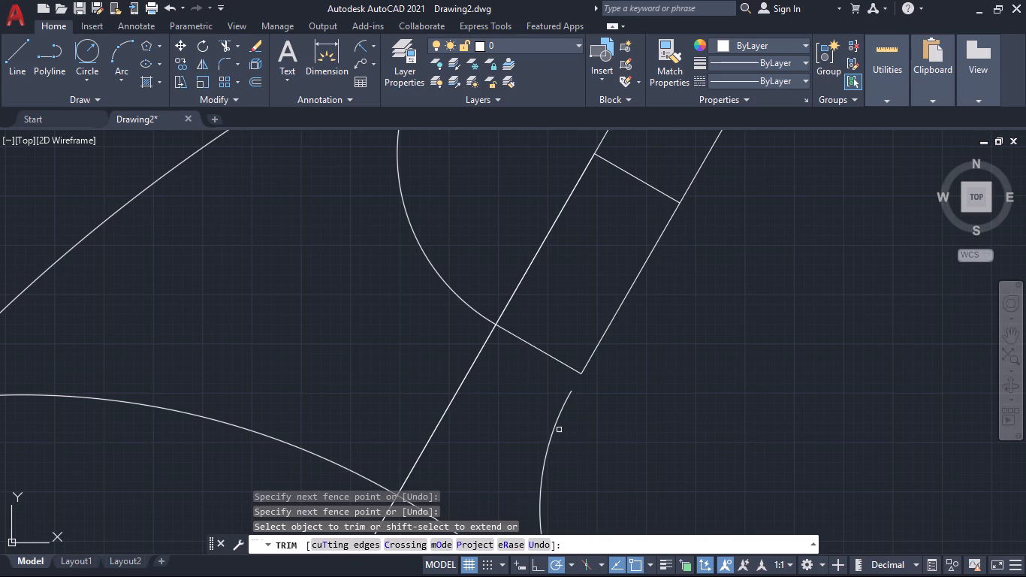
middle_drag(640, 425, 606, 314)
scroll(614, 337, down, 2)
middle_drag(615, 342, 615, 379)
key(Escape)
Stretch the upper endpoint of the 12 mm fillet arc to the lower outer corner of the arm end.
middle_drag(599, 395, 595, 423)
scroll(579, 375, up, 3)
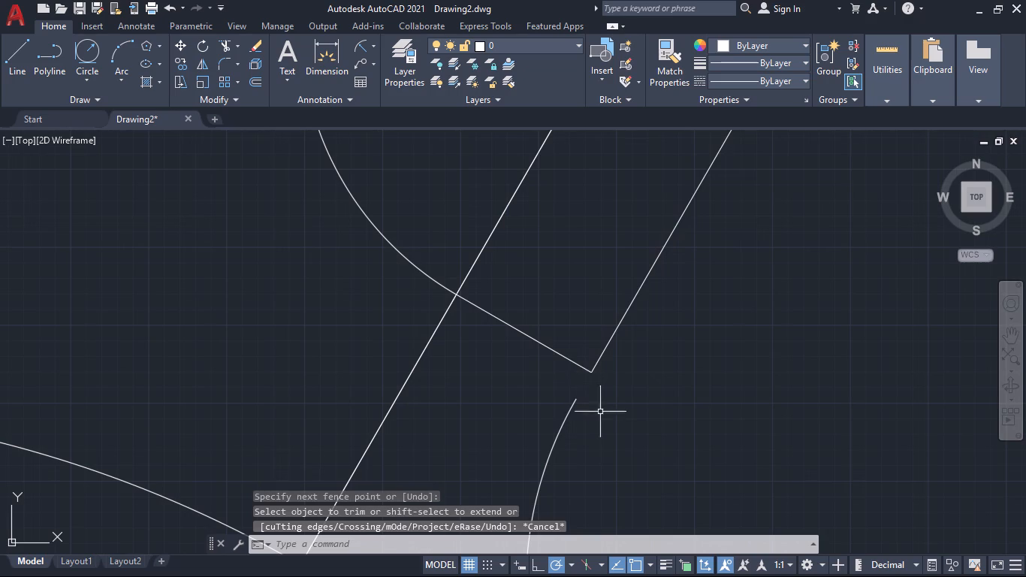
click(569, 412)
click(577, 398)
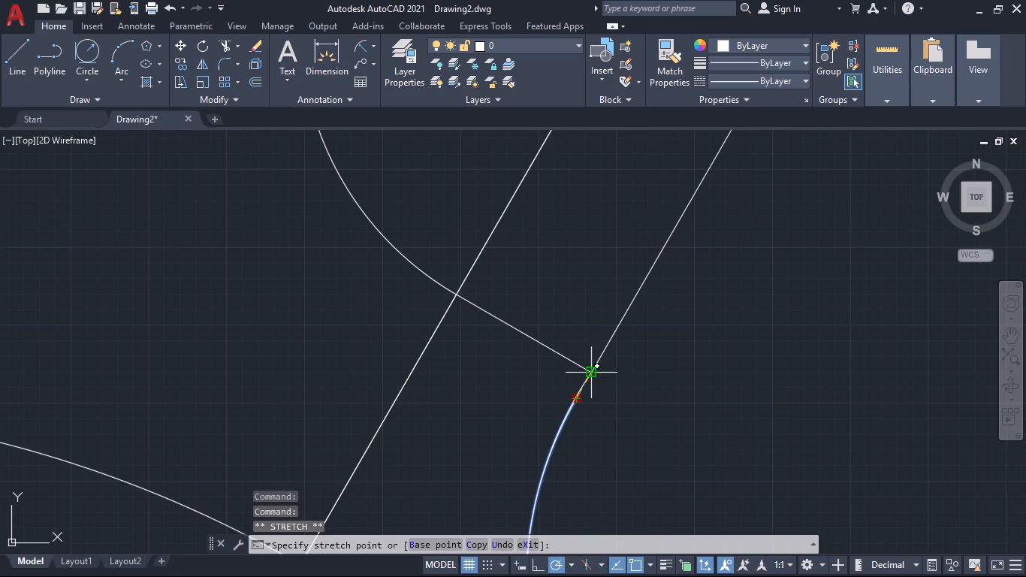
click(590, 371)
key(Escape)
Trim away the short cross line and the chord line inside the arm end.
scroll(671, 421, down, 2)
scroll(732, 446, down, 2)
middle_drag(736, 457, 611, 300)
scroll(662, 372, down, 2)
middle_drag(668, 376, 690, 434)
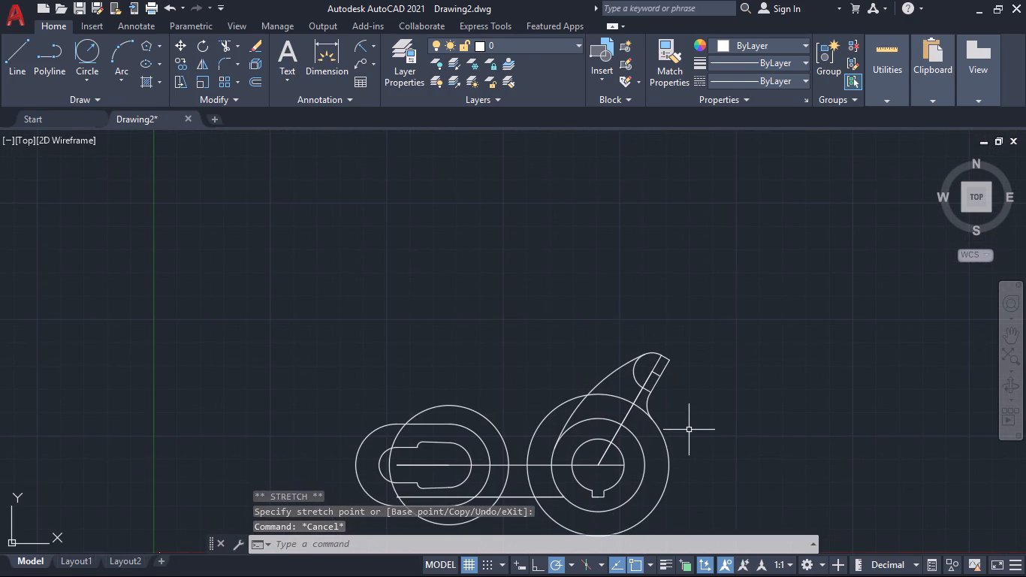
text(tr)
key(space)
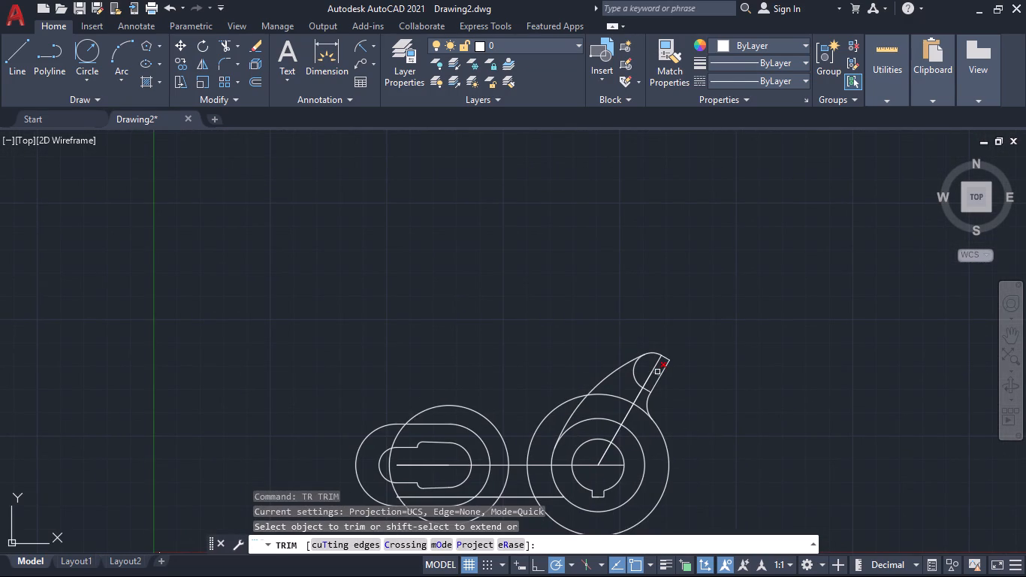
scroll(659, 373, up, 3)
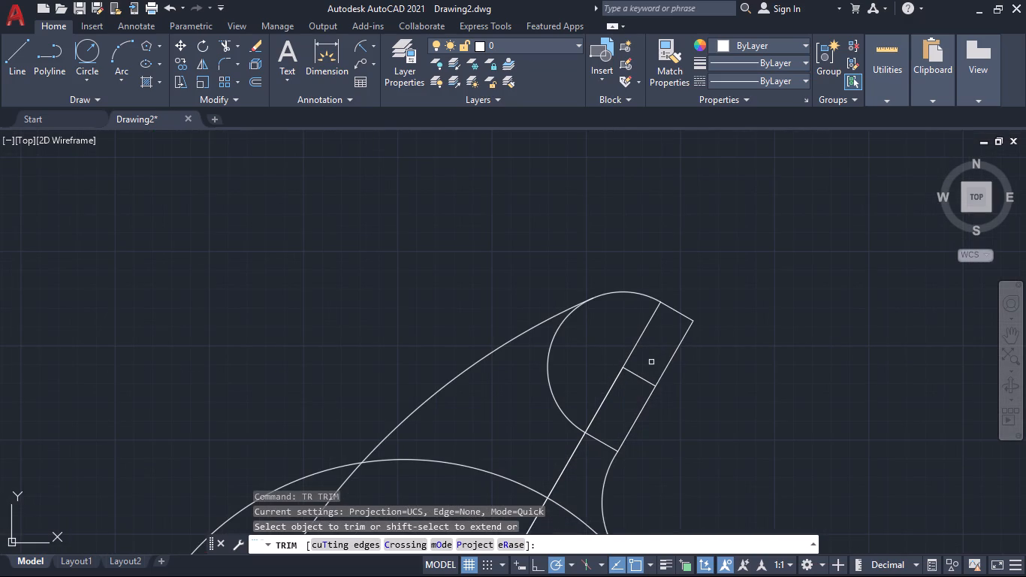
click(650, 361)
click(623, 412)
click(617, 377)
click(638, 360)
click(636, 355)
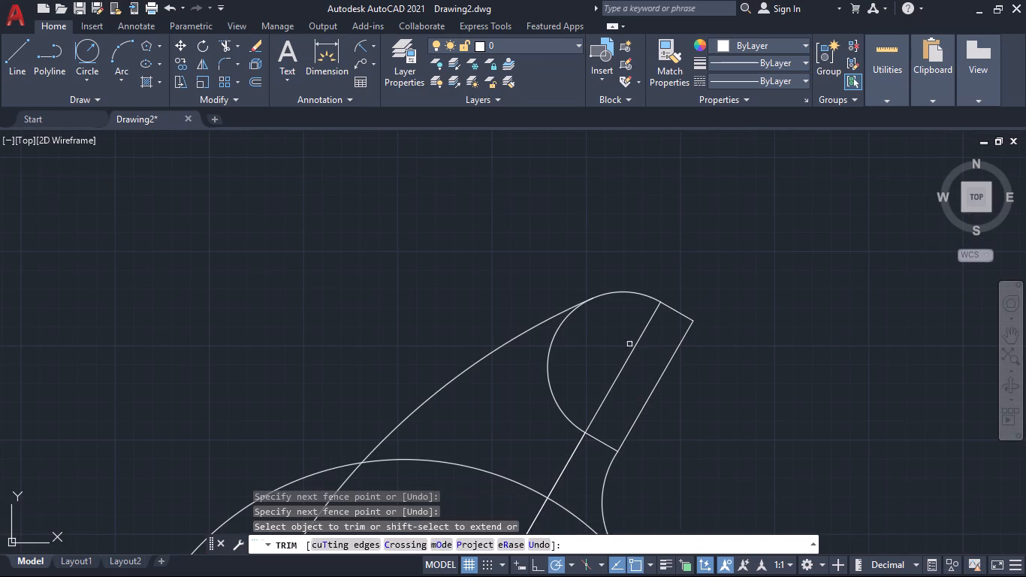
click(629, 344)
click(649, 355)
drag(596, 373, 595, 382)
click(605, 427)
Trim the 38 mm radius boss circle between the arm's long upper arc and the 12 mm fillet arc.
middle_drag(605, 410, 626, 311)
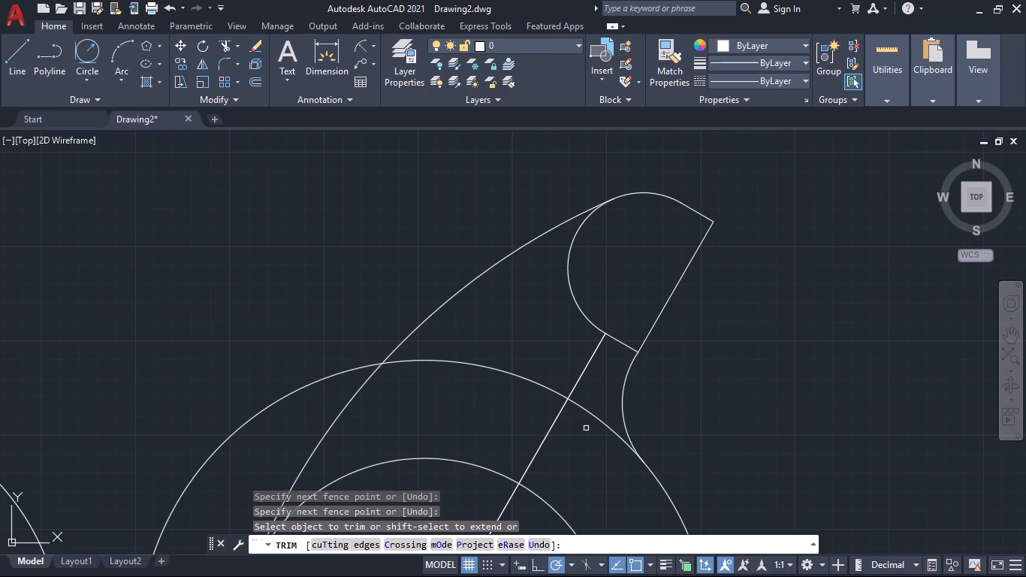
click(601, 389)
click(578, 461)
click(542, 369)
click(499, 409)
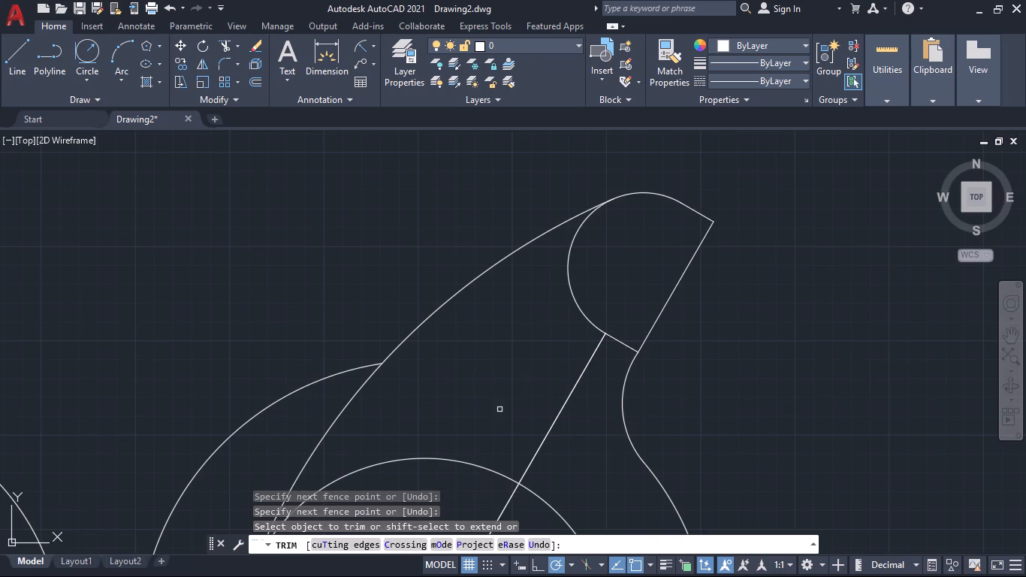
Trim the angled construction line from the boss's middle circle through the arm end, including its segment across the rounded tip.
click(578, 463)
shift+click(516, 410)
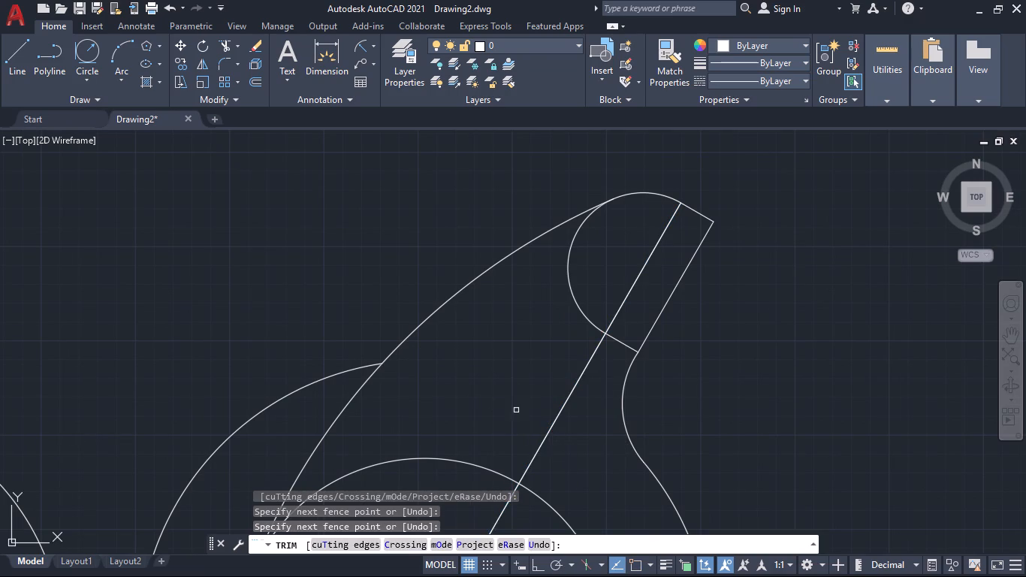
middle_drag(603, 461, 605, 402)
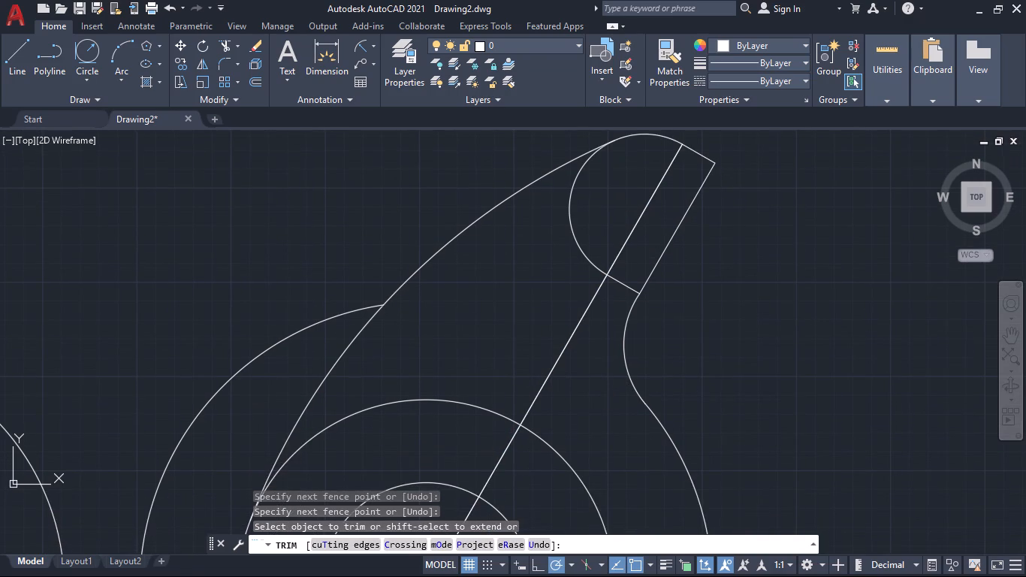
scroll(605, 403, down, 1)
middle_drag(605, 403, 628, 461)
click(626, 461)
click(569, 400)
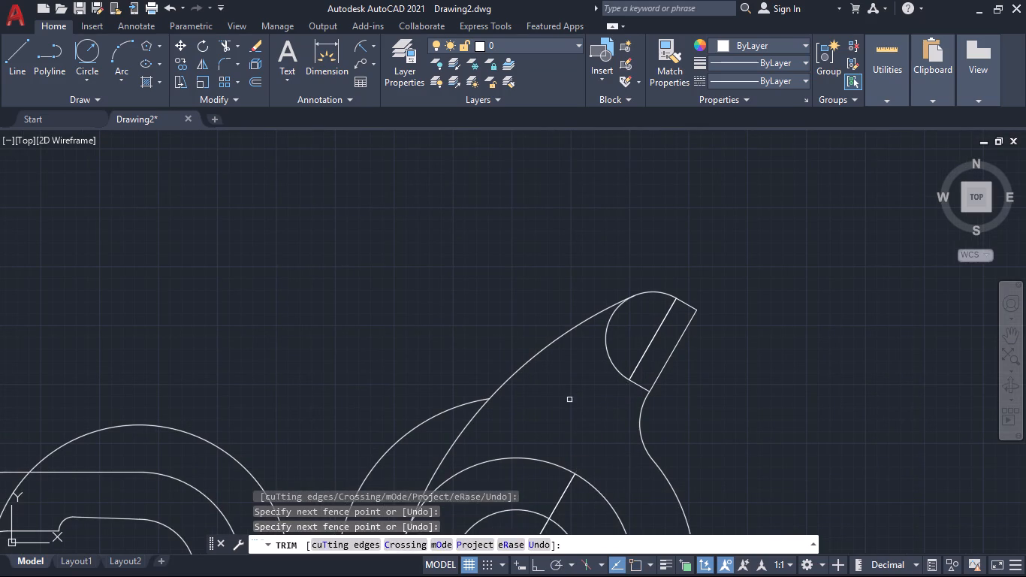
click(642, 335)
click(655, 344)
middle_drag(600, 445, 641, 276)
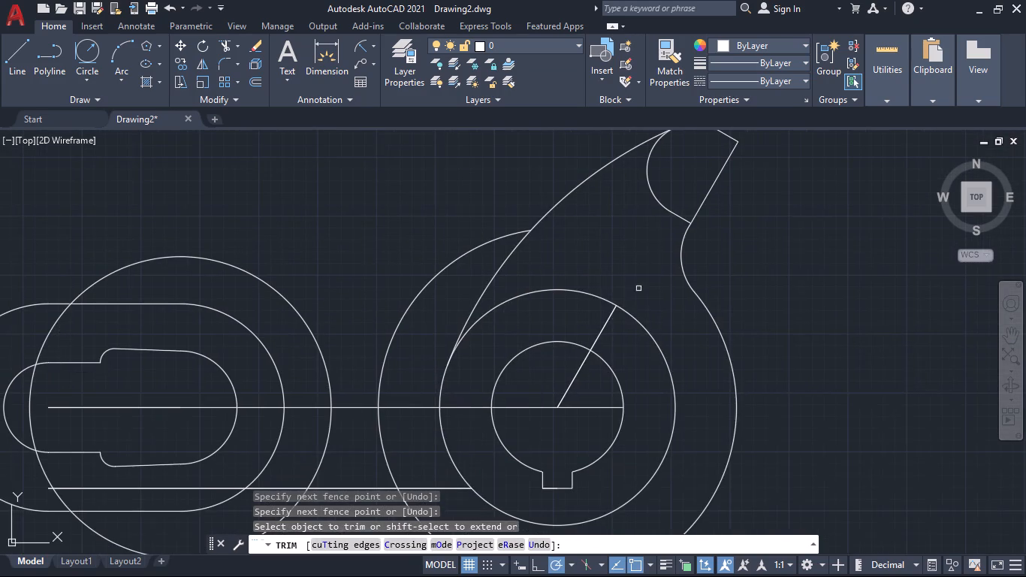
Trim away the rest of the angled construction line inside the boss's middle and inner circles.
click(599, 325)
click(620, 346)
click(584, 387)
click(567, 370)
Draw a 76 mm radius circle tangent to the large circle around the slotted end and the outer boss circle.
middle_drag(572, 389, 568, 447)
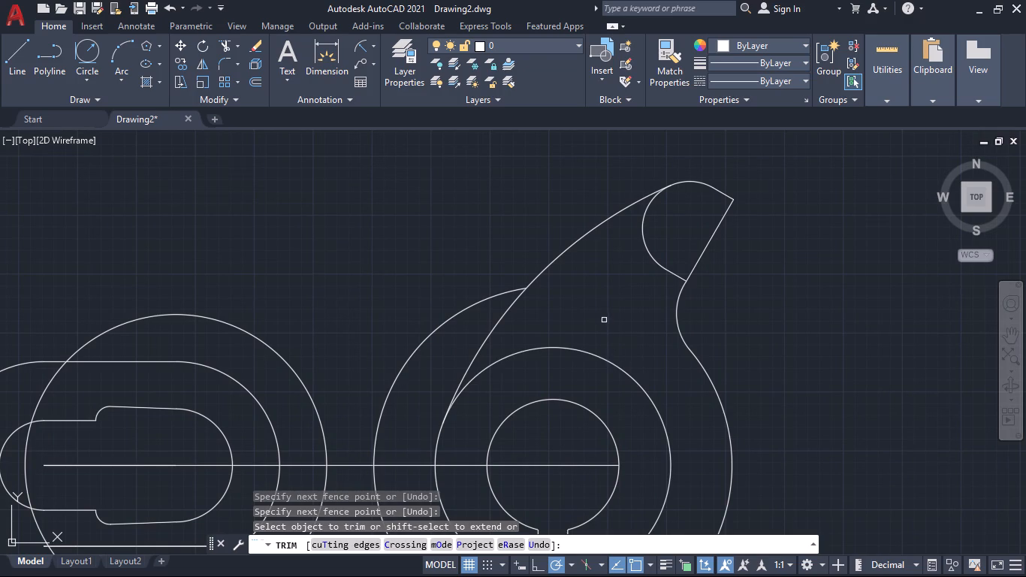
middle_drag(605, 319, 605, 285)
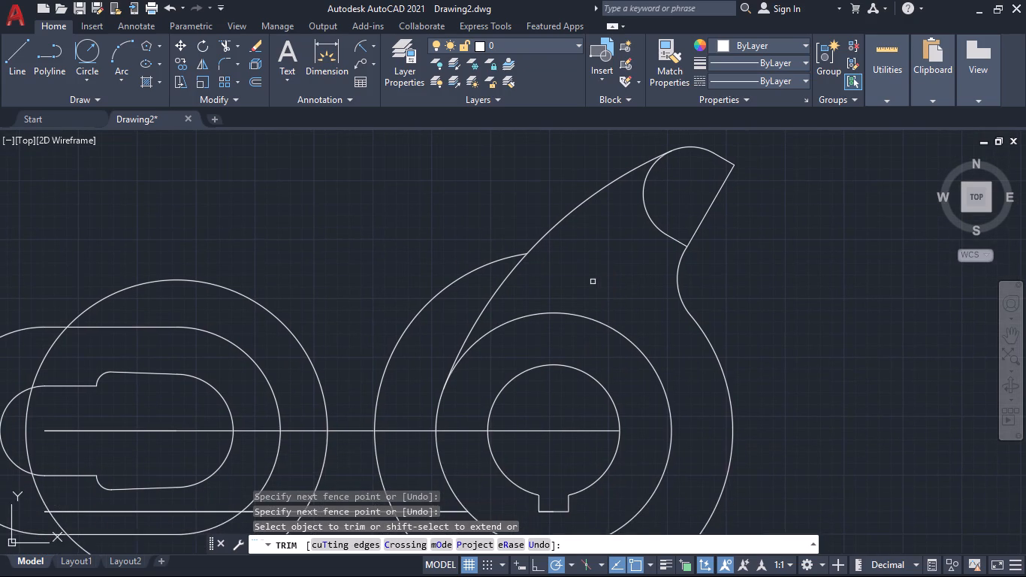
middle_drag(592, 282, 675, 302)
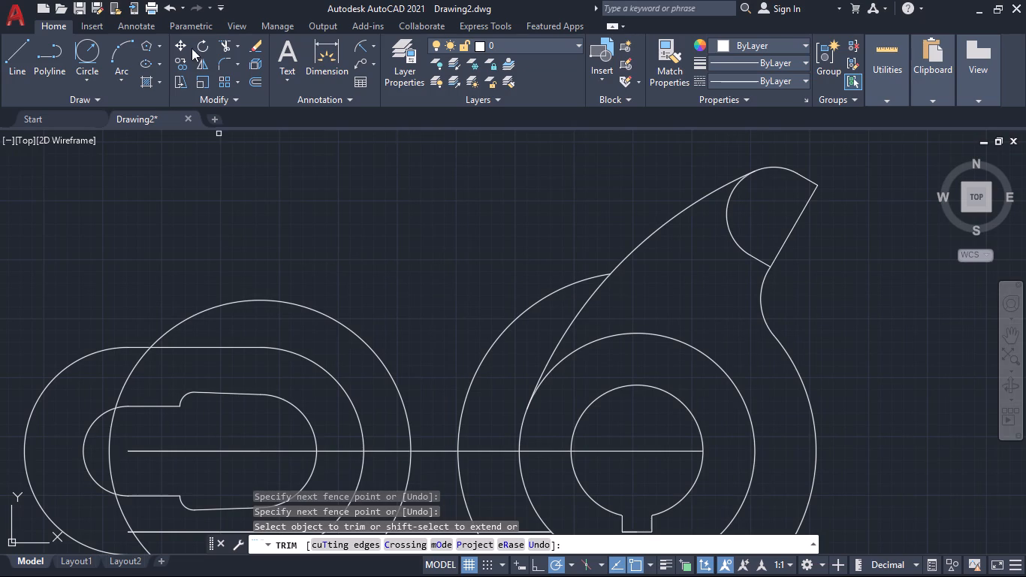
click(92, 47)
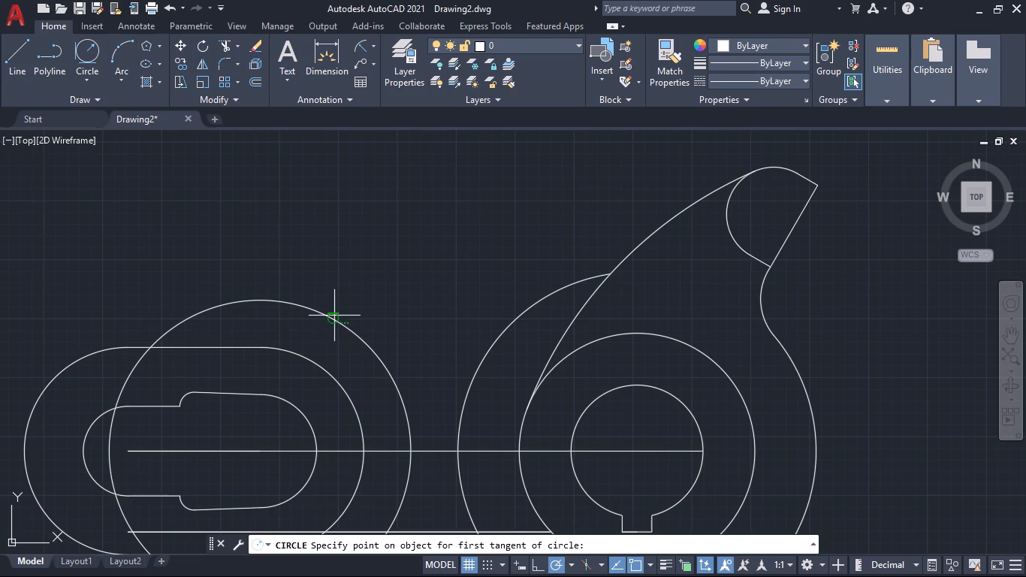
click(333, 316)
click(547, 296)
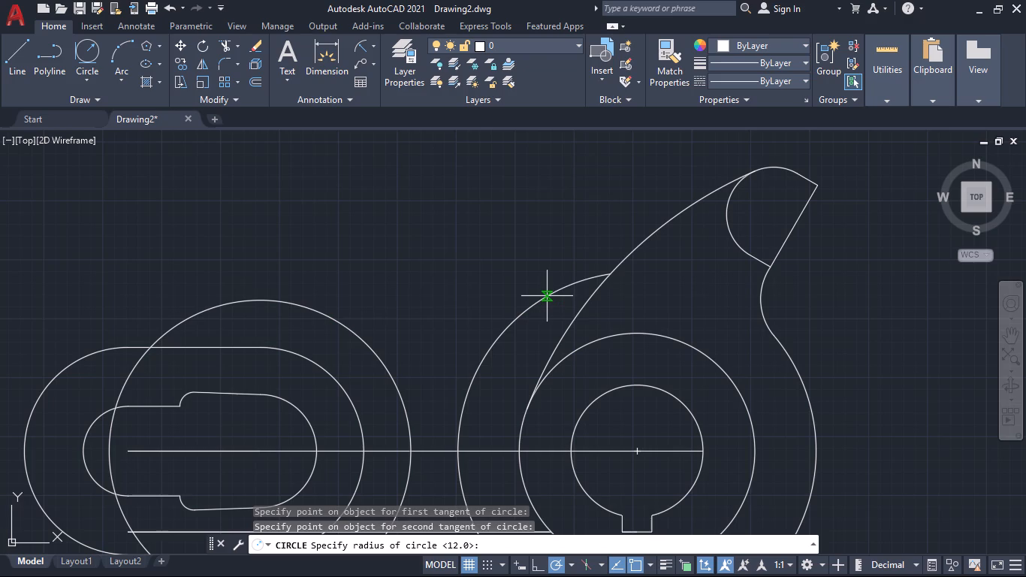
text(76)
key(Return)
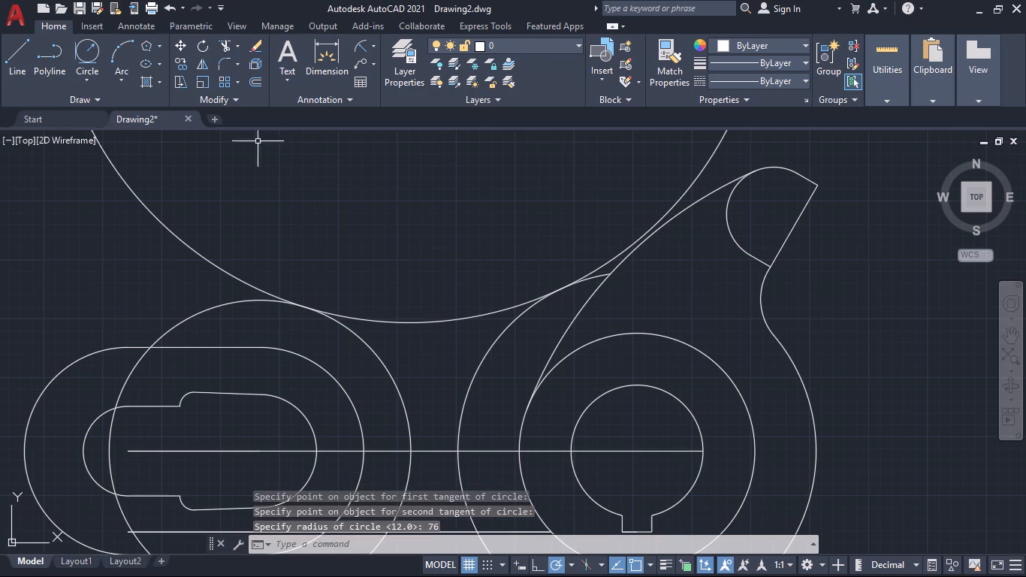
Trim the 76 mm circle to leave only the concave arc joining the slotted end's large circle and the boss.
click(222, 38)
click(162, 219)
click(96, 258)
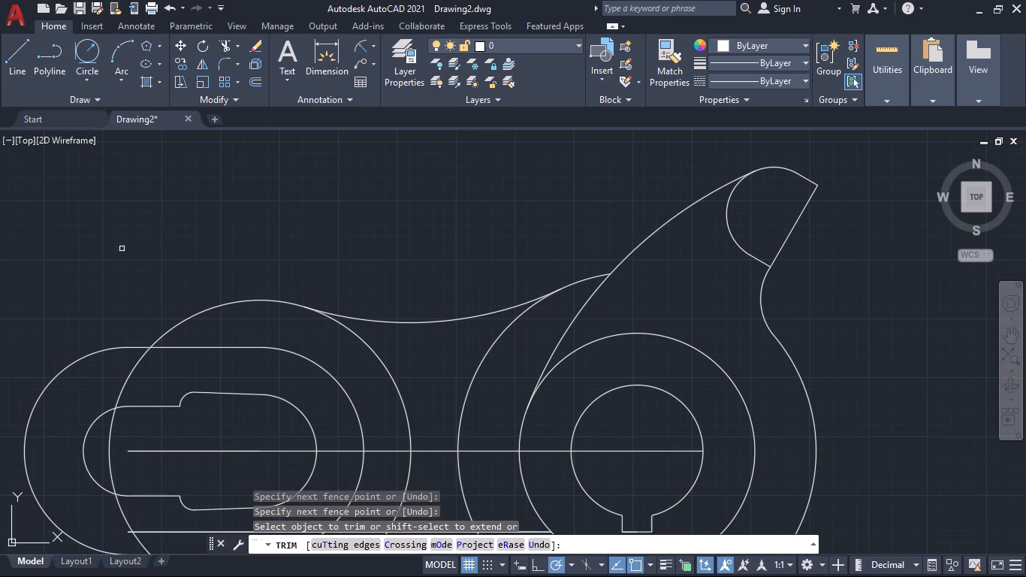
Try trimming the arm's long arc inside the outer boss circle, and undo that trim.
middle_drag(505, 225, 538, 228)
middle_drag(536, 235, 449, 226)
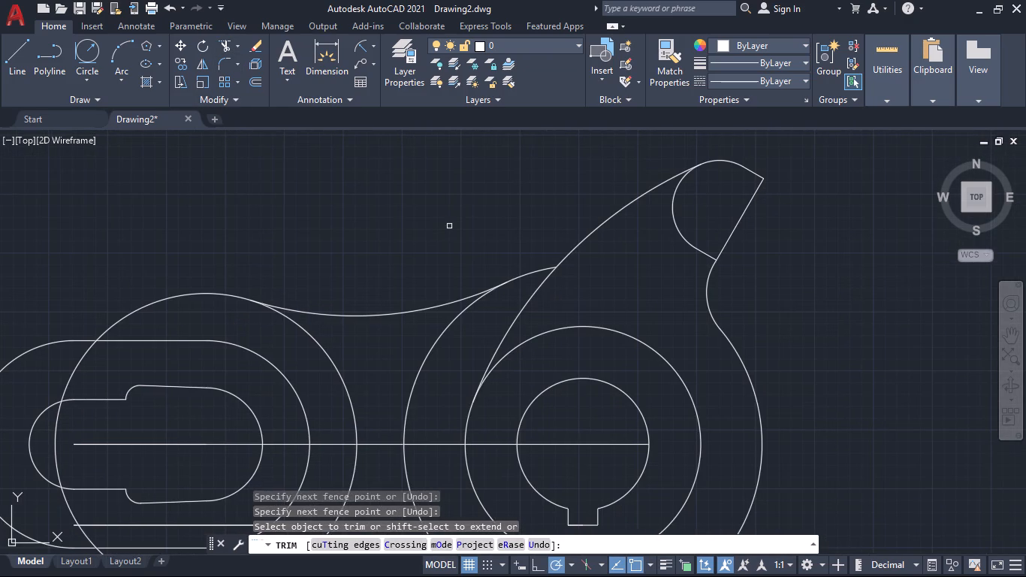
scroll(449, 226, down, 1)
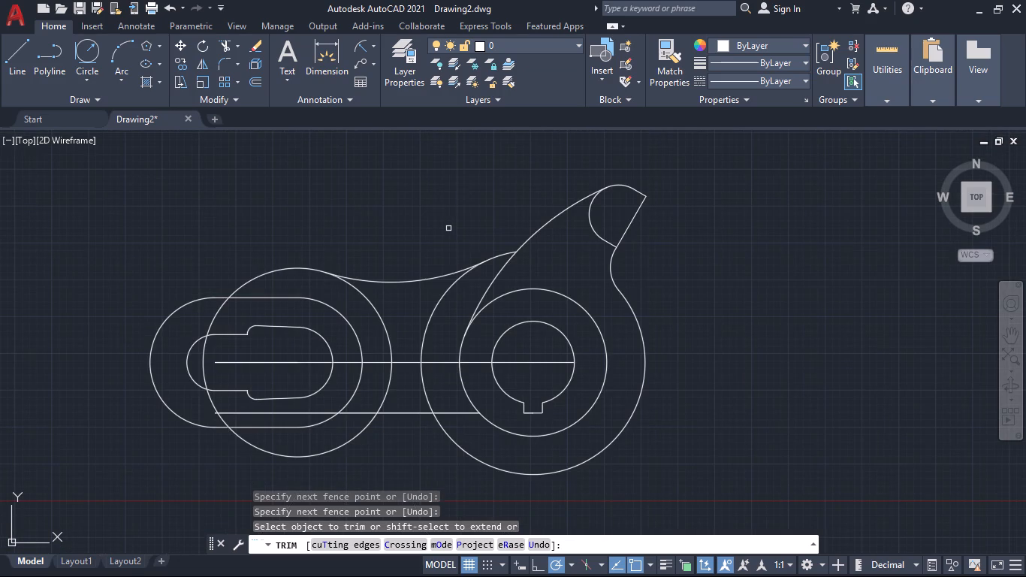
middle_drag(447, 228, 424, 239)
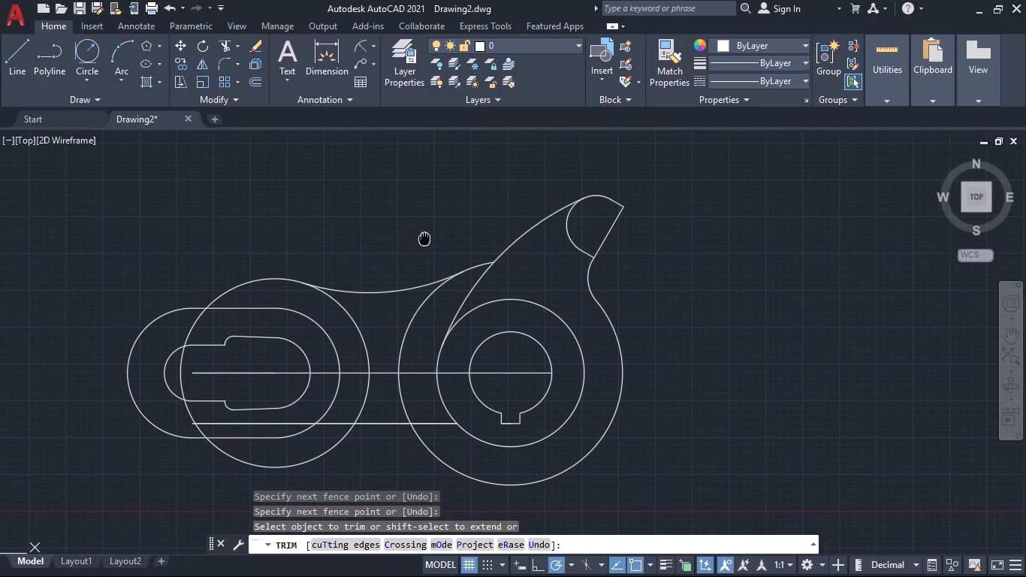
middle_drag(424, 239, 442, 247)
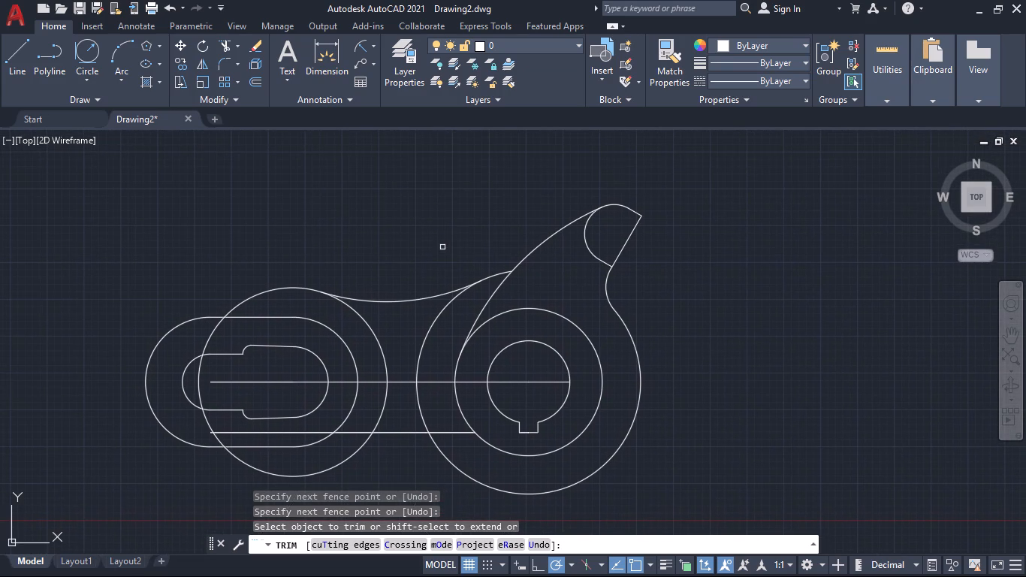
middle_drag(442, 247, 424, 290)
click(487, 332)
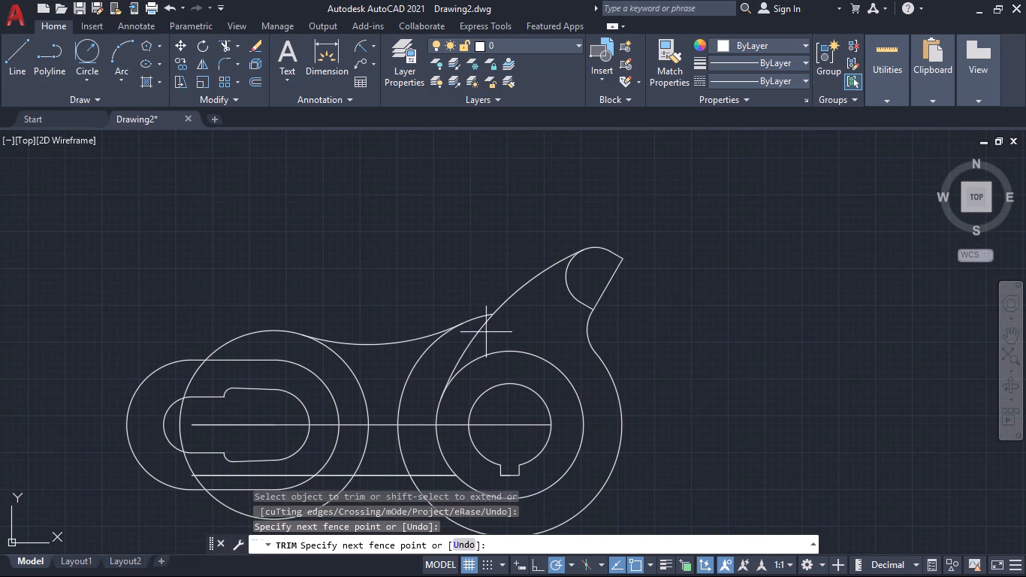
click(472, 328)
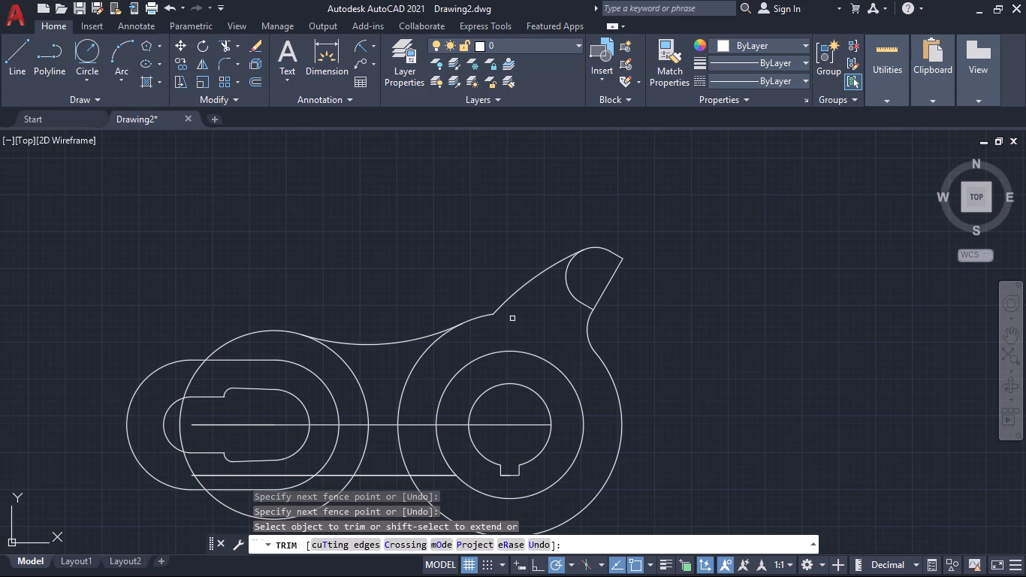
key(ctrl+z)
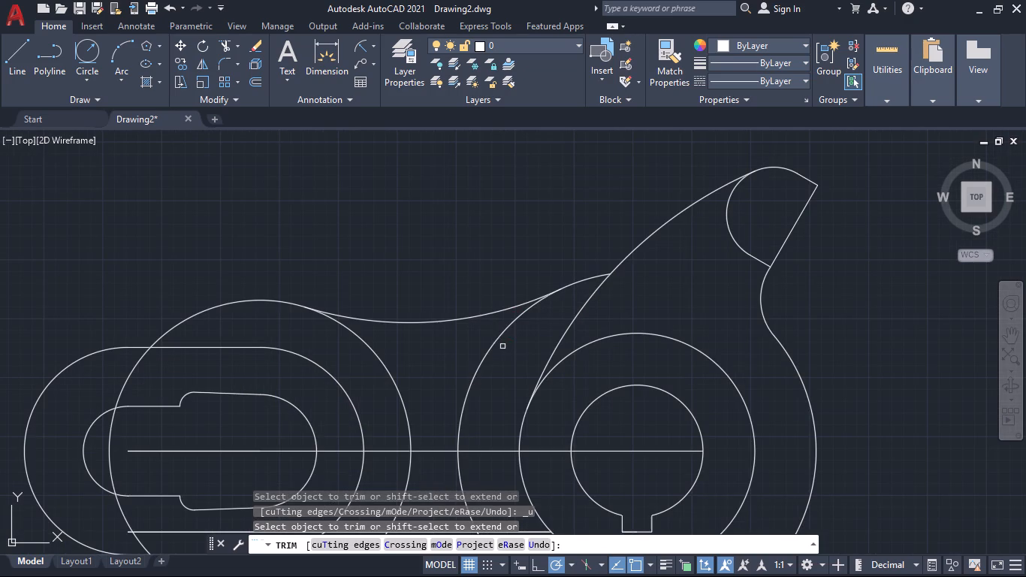
Trim the outer boss circle from the 76 mm arc past the centreline down to the lower horizontal line.
click(493, 337)
click(493, 386)
middle_drag(492, 391, 486, 275)
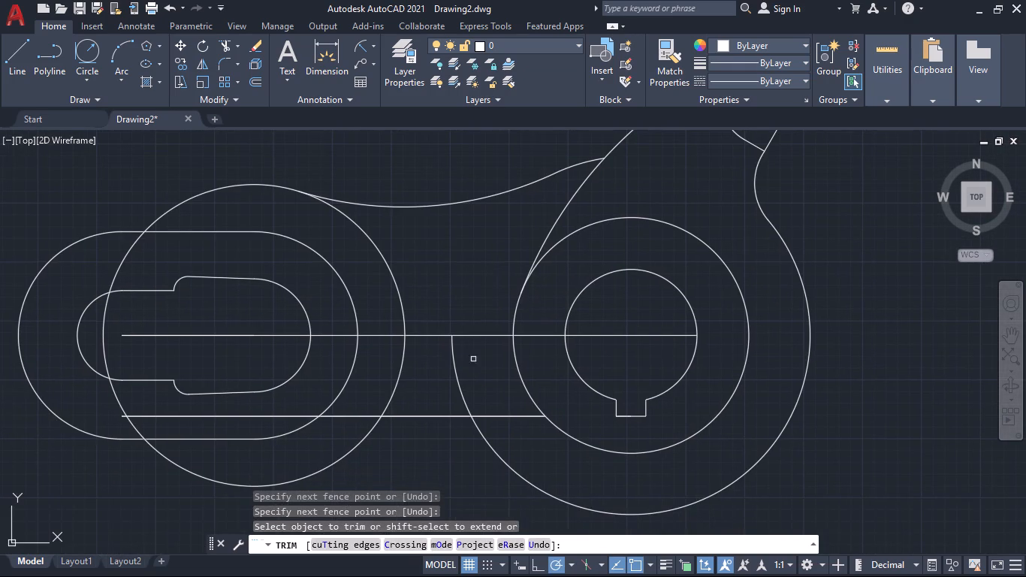
click(472, 388)
click(455, 394)
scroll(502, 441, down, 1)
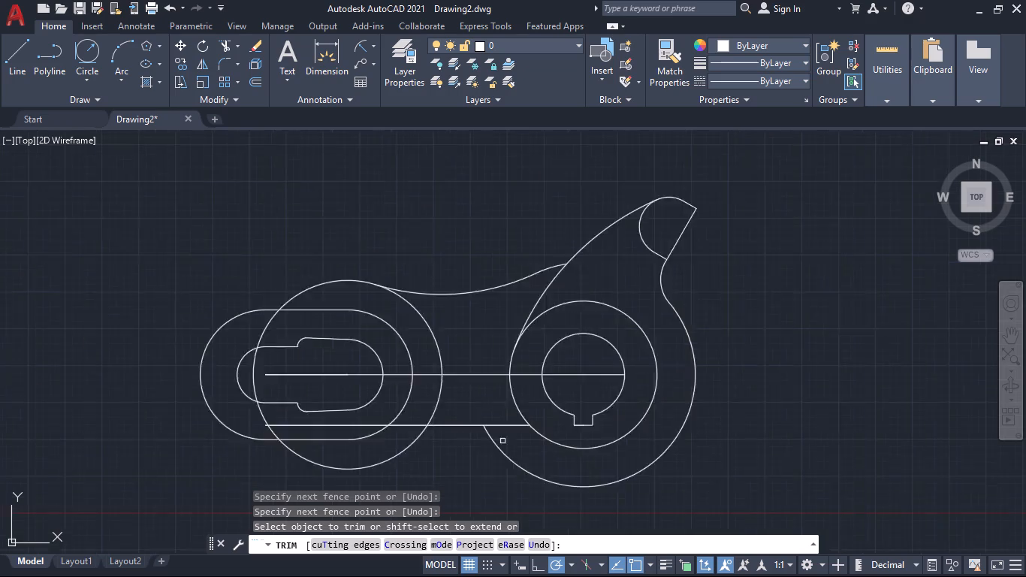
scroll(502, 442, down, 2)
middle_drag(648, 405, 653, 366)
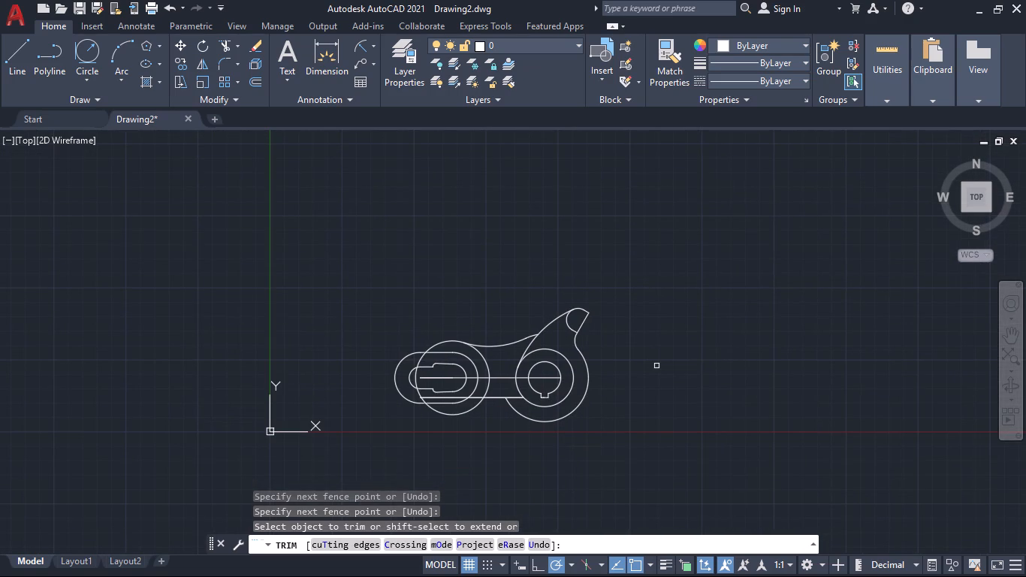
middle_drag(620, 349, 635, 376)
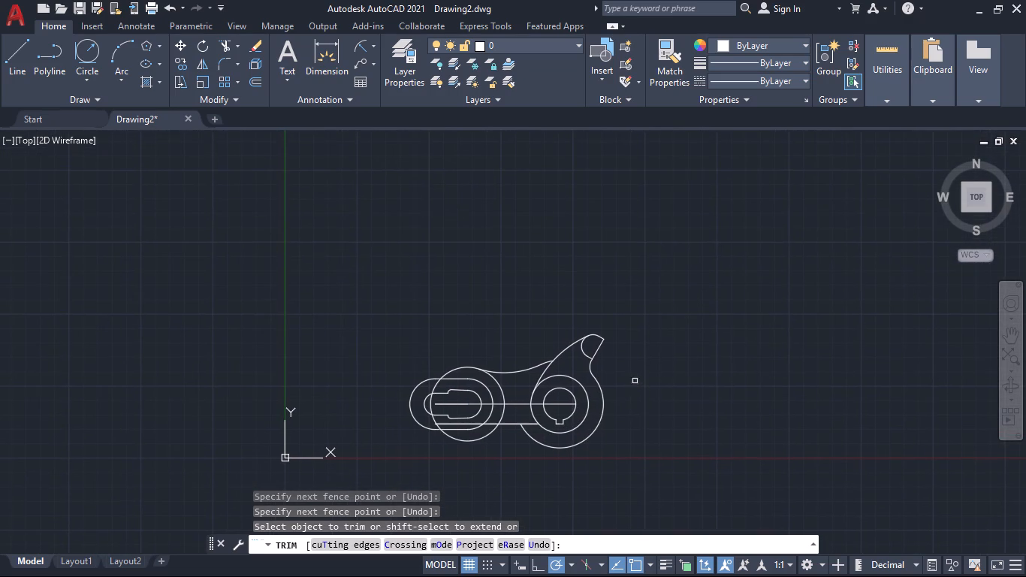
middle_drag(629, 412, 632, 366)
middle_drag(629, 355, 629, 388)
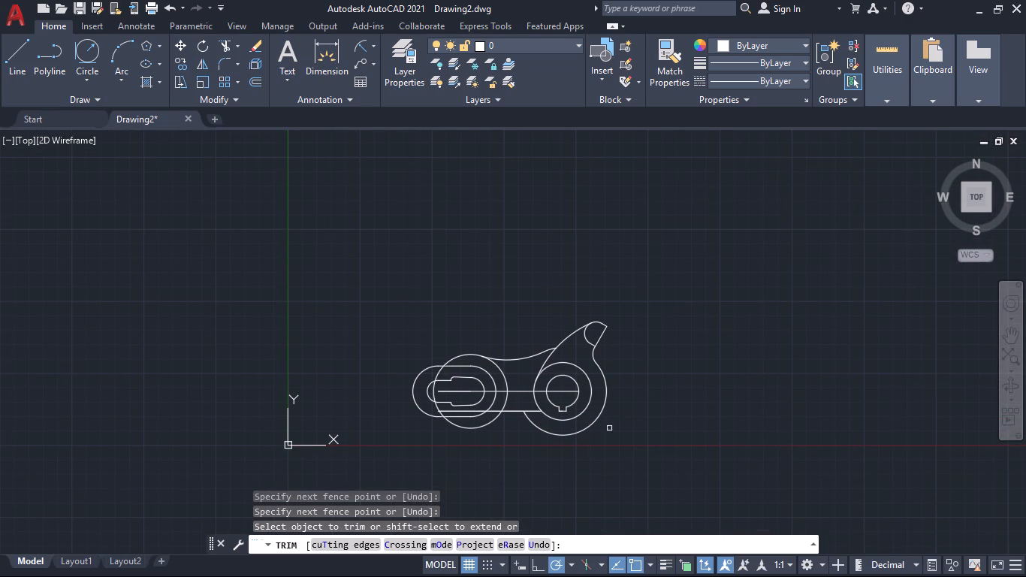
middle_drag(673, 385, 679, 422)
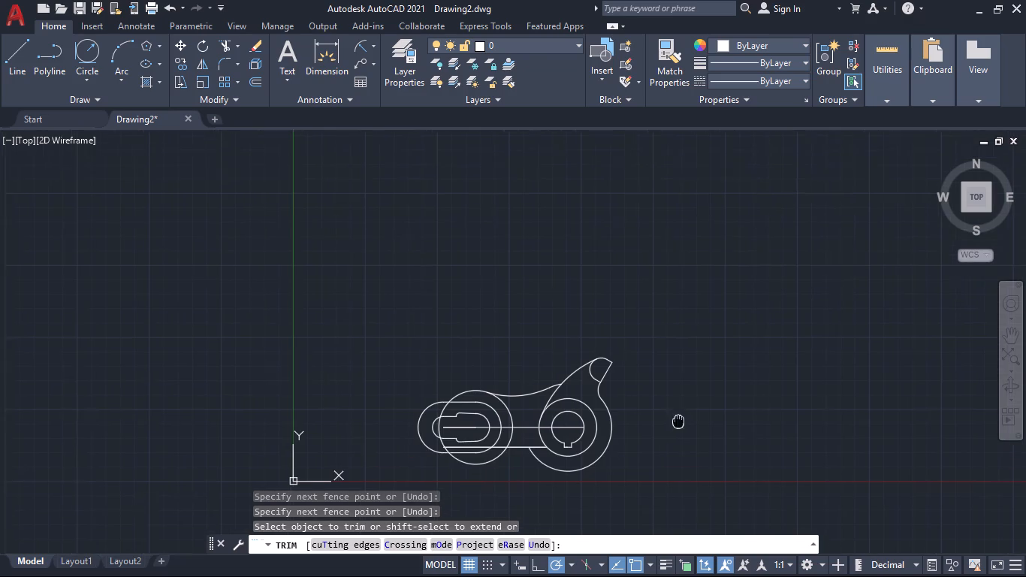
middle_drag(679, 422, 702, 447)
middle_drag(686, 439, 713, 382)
Trim the large circle around the slotted end from the 76 mm arc down and around to the slotted outline's bottom edge.
scroll(530, 399, up, 2)
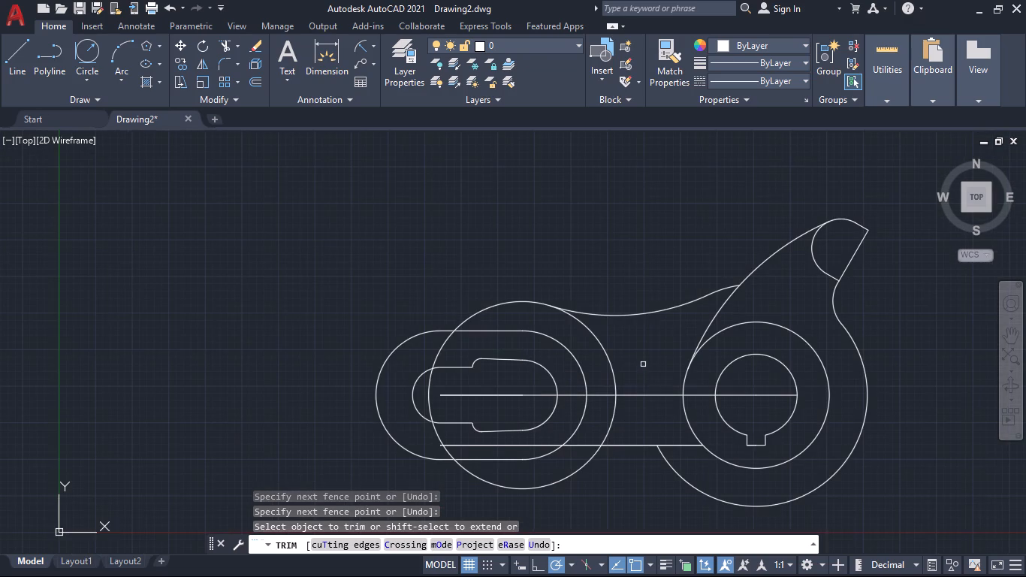
middle_drag(644, 358, 619, 328)
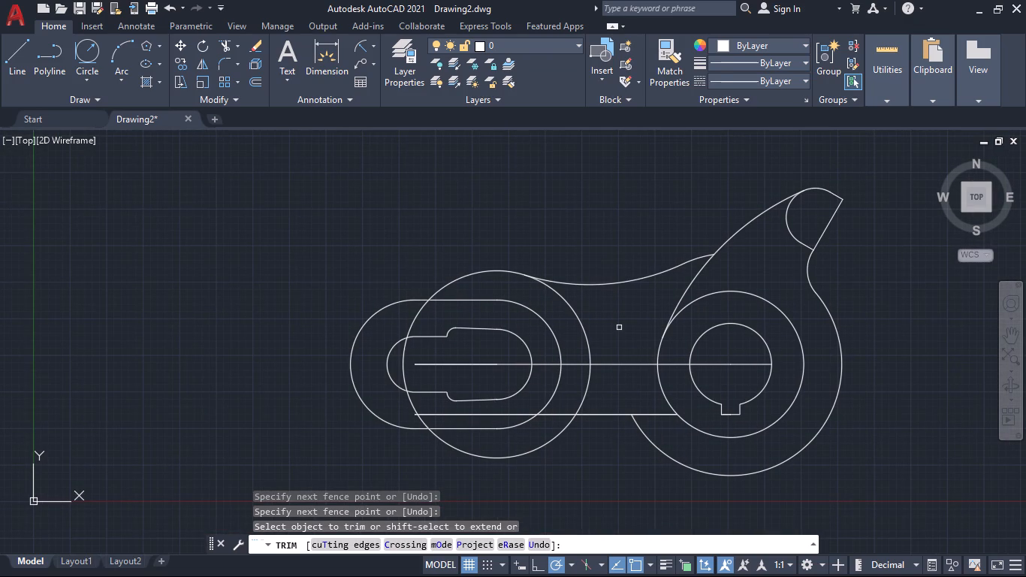
click(577, 313)
click(587, 384)
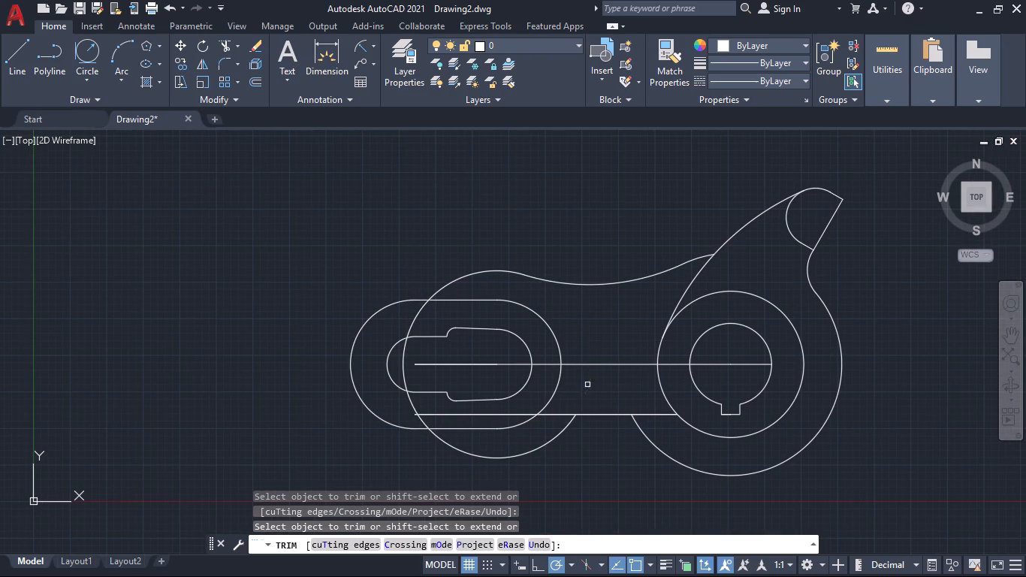
click(566, 435)
double_click(531, 457)
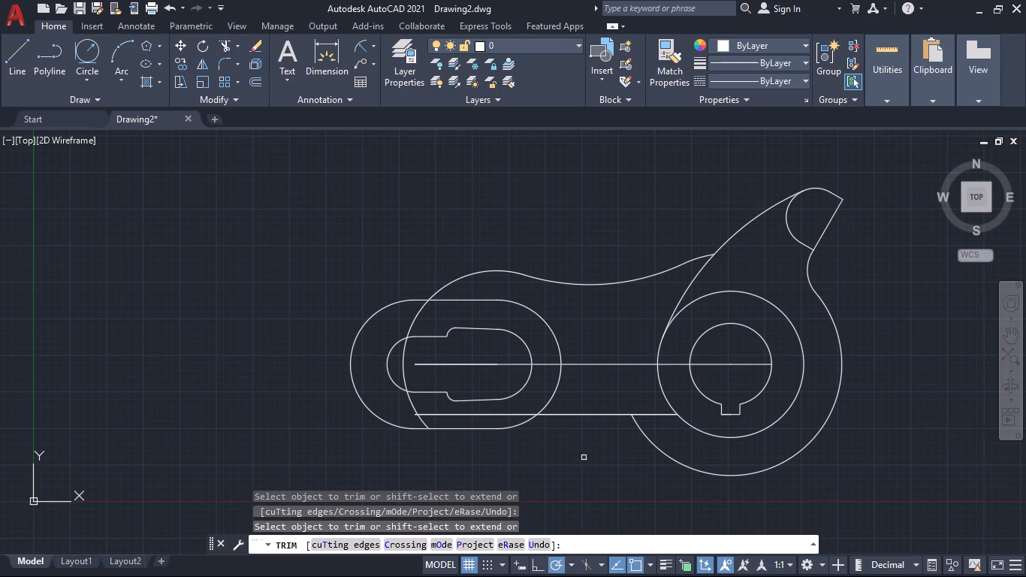
Trim away the remaining outer boss arc between the lower horizontal line and the arm's 12 mm fillet arc.
middle_drag(584, 458, 540, 464)
click(609, 454)
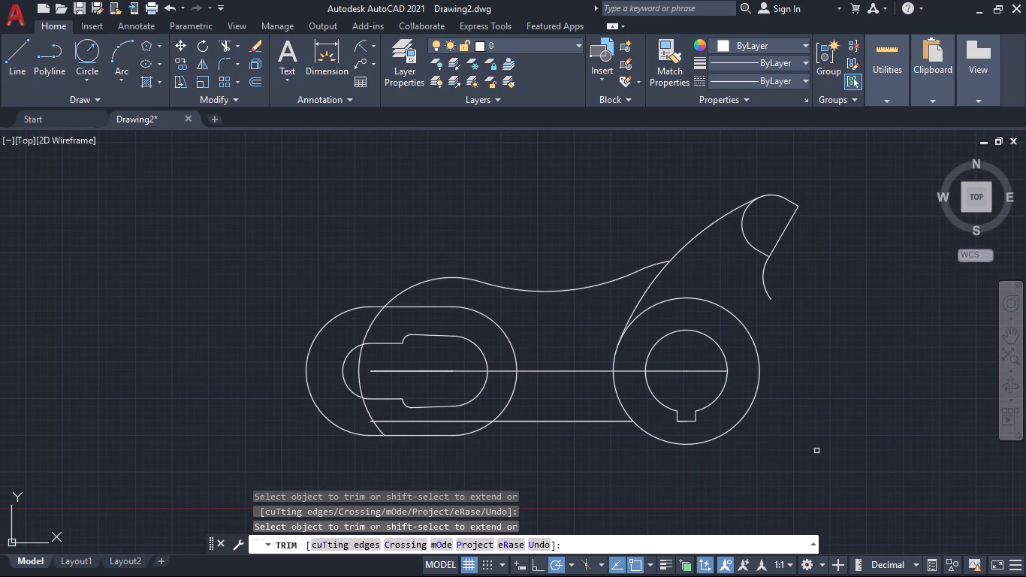
Trim away the whole lower horizontal line and the large circle's lower end between the slotted end's outer and inner outlines.
middle_drag(817, 449, 659, 440)
scroll(695, 434, down, 1)
middle_drag(696, 433, 723, 380)
middle_drag(723, 382, 733, 439)
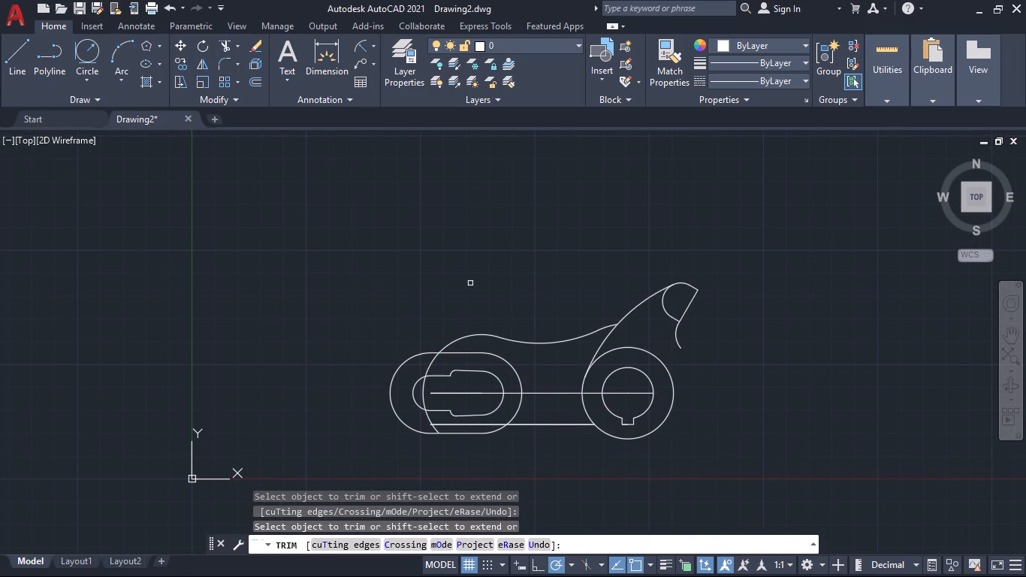
scroll(423, 421, up, 2)
click(455, 445)
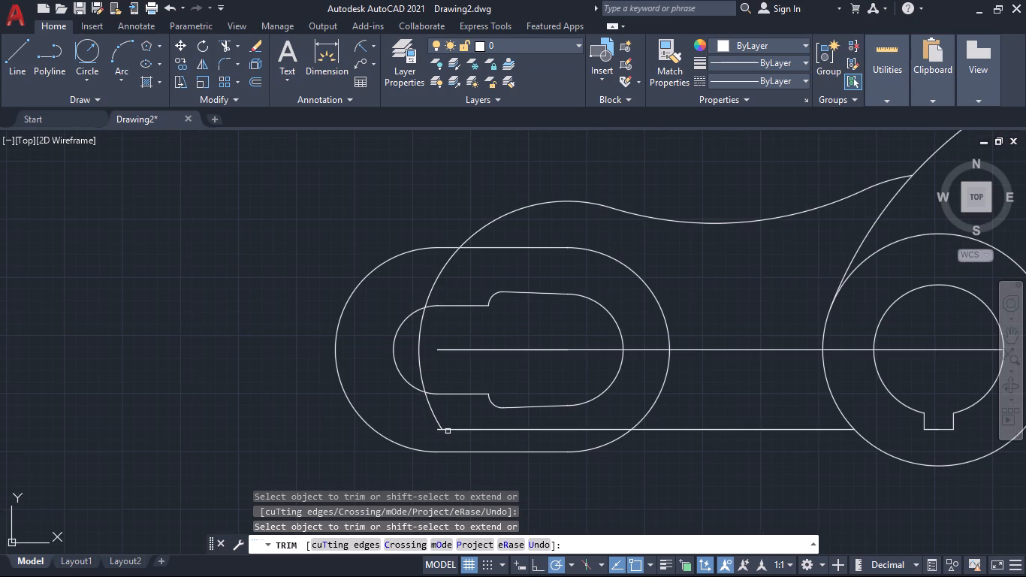
click(436, 420)
click(452, 430)
click(597, 434)
click(609, 423)
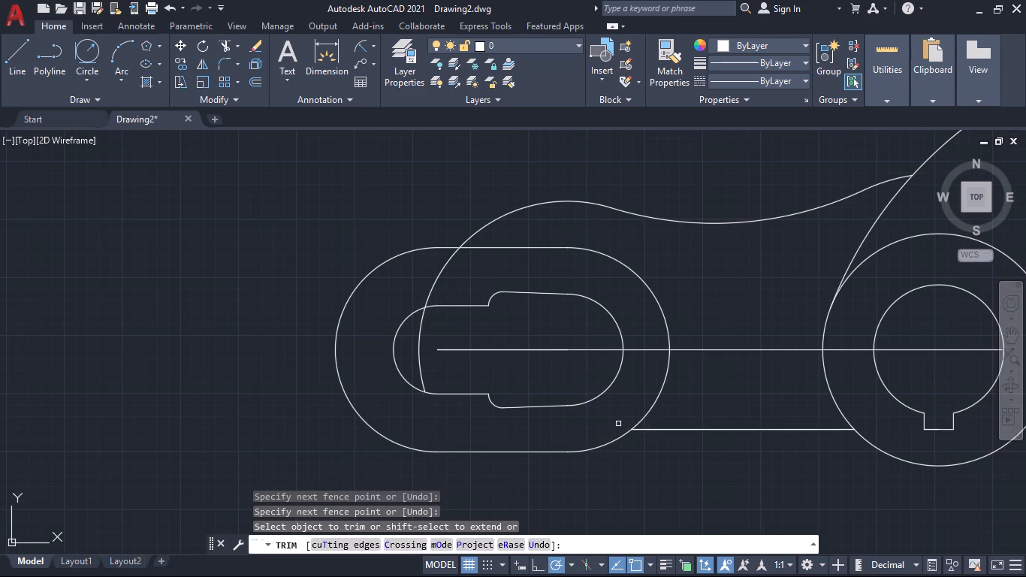
click(677, 427)
click(707, 445)
Trim the large circle's remaining arc inside the slot opening and up to the slotted end's outer top edge.
middle_drag(724, 397, 727, 438)
click(430, 394)
click(420, 385)
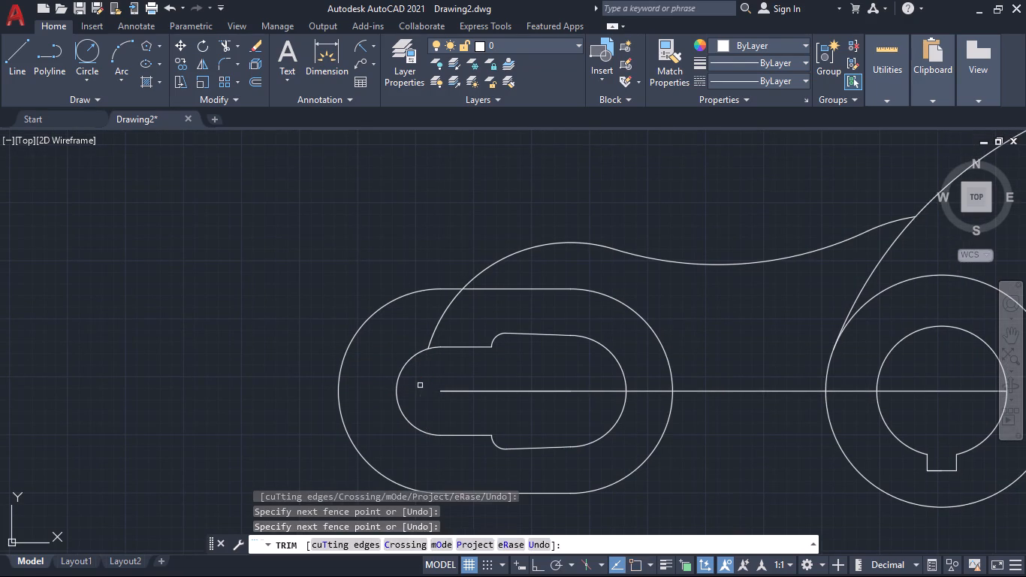
click(436, 312)
click(455, 317)
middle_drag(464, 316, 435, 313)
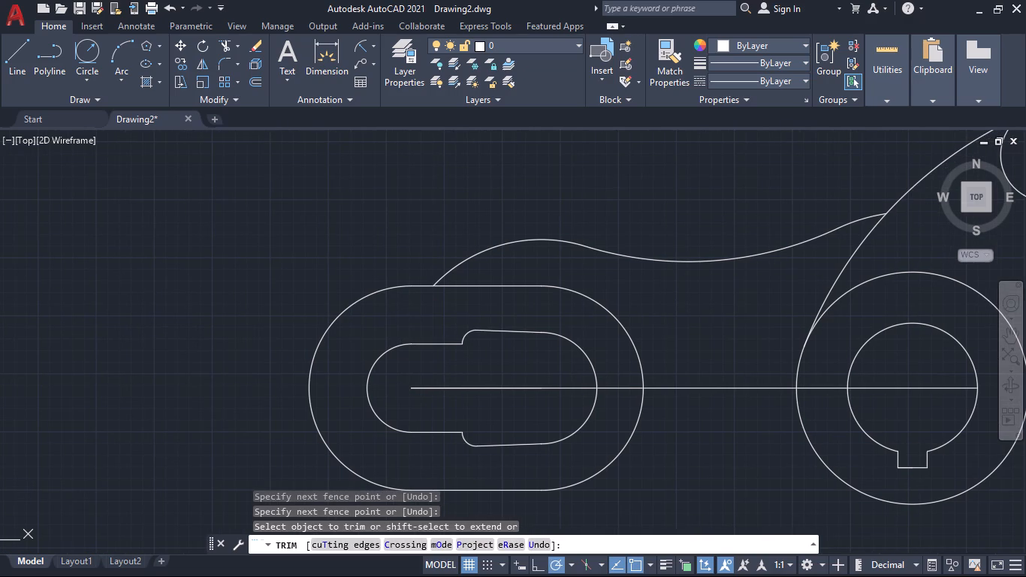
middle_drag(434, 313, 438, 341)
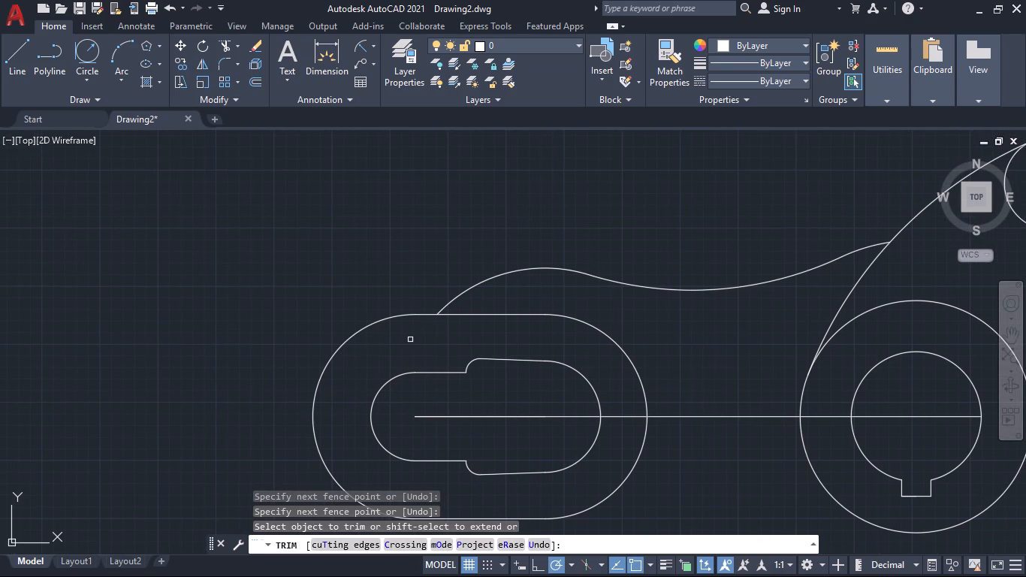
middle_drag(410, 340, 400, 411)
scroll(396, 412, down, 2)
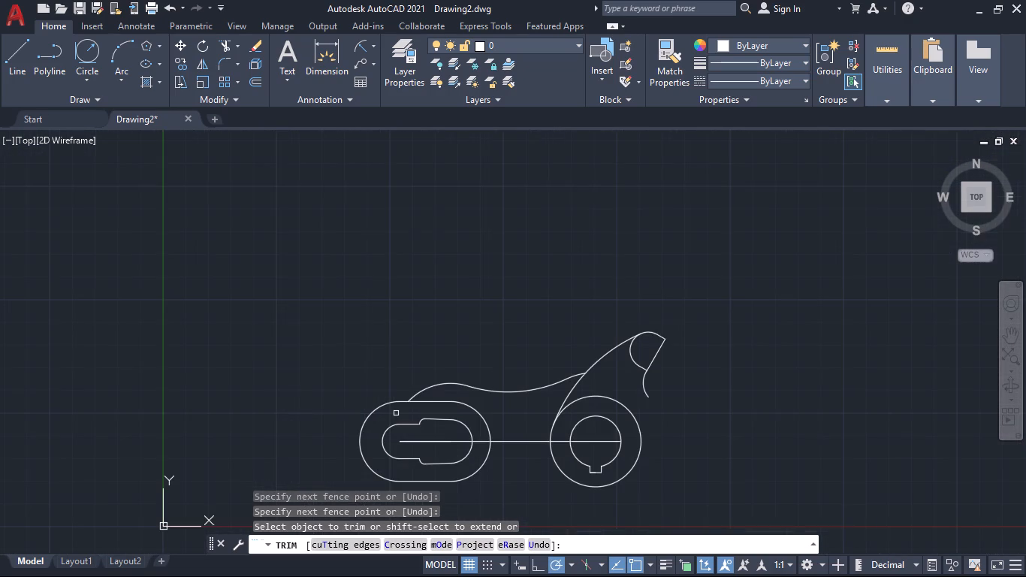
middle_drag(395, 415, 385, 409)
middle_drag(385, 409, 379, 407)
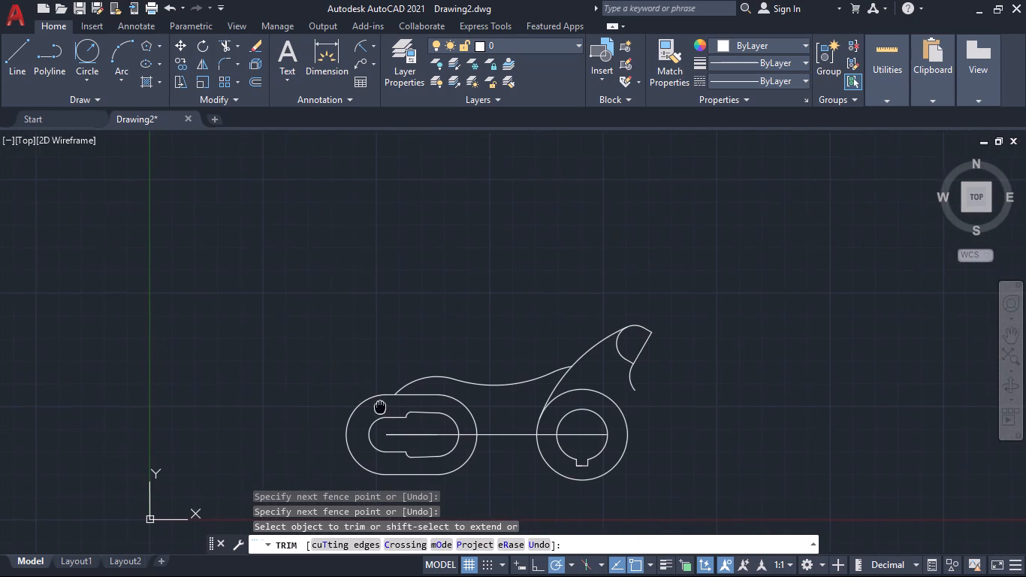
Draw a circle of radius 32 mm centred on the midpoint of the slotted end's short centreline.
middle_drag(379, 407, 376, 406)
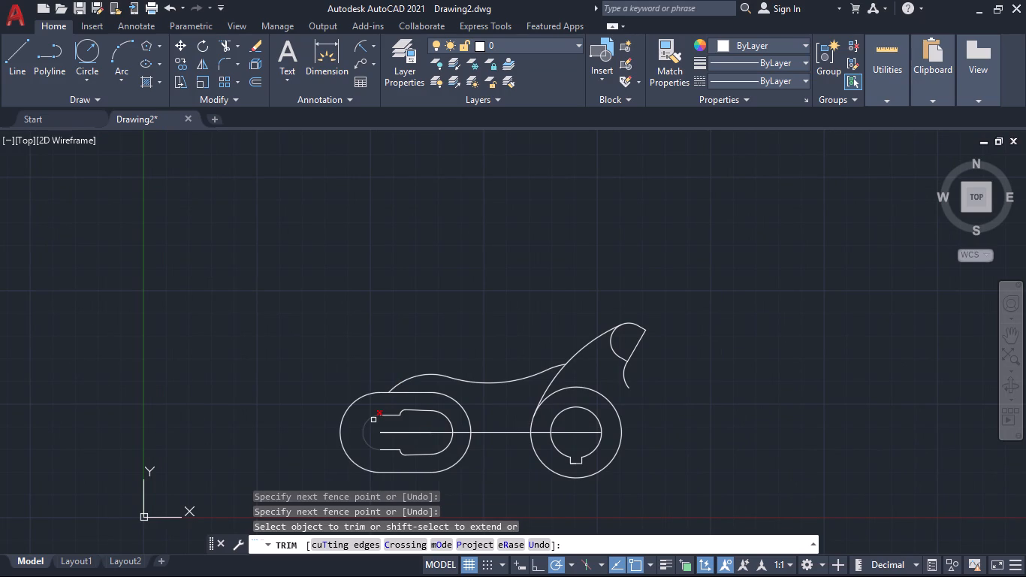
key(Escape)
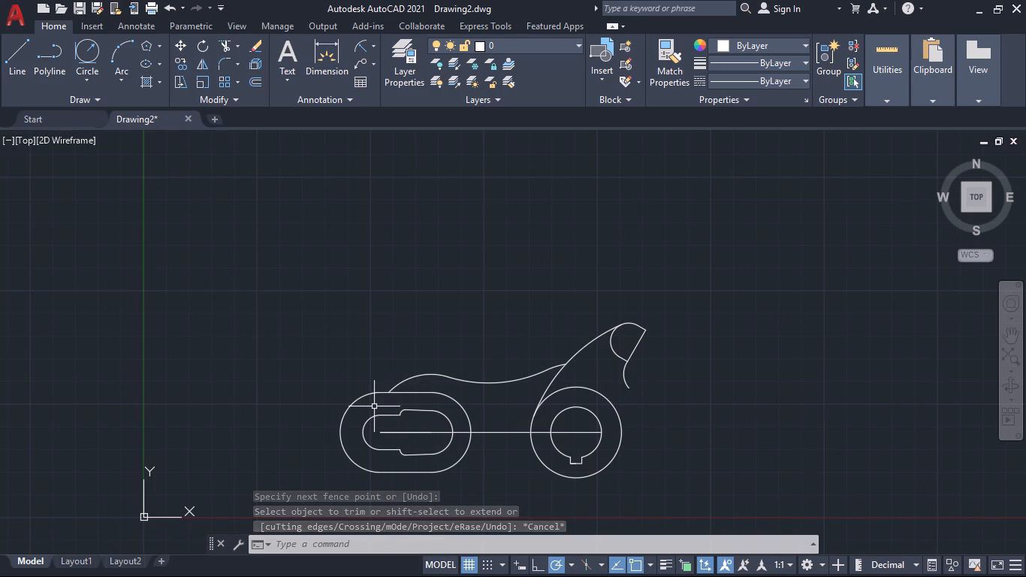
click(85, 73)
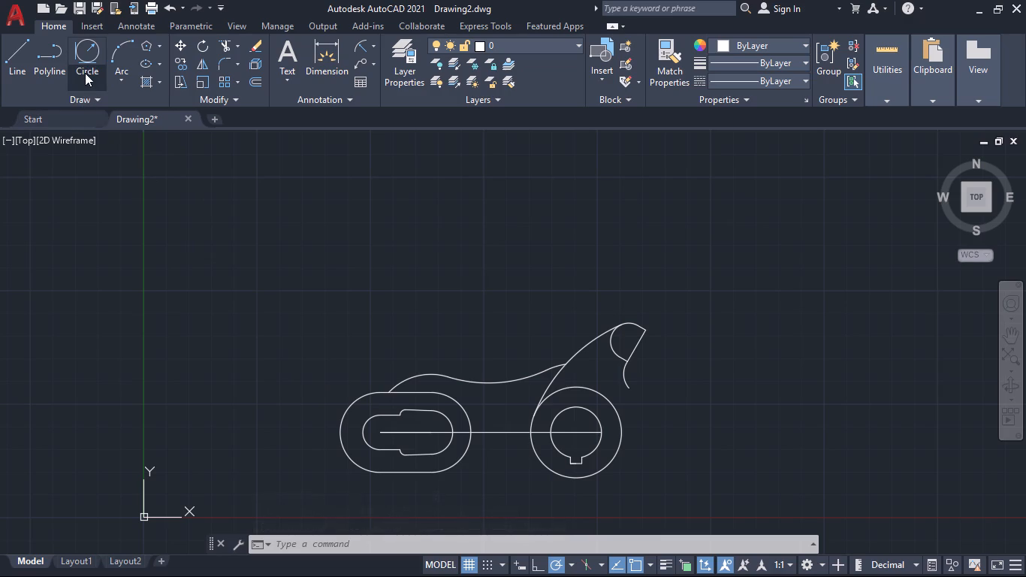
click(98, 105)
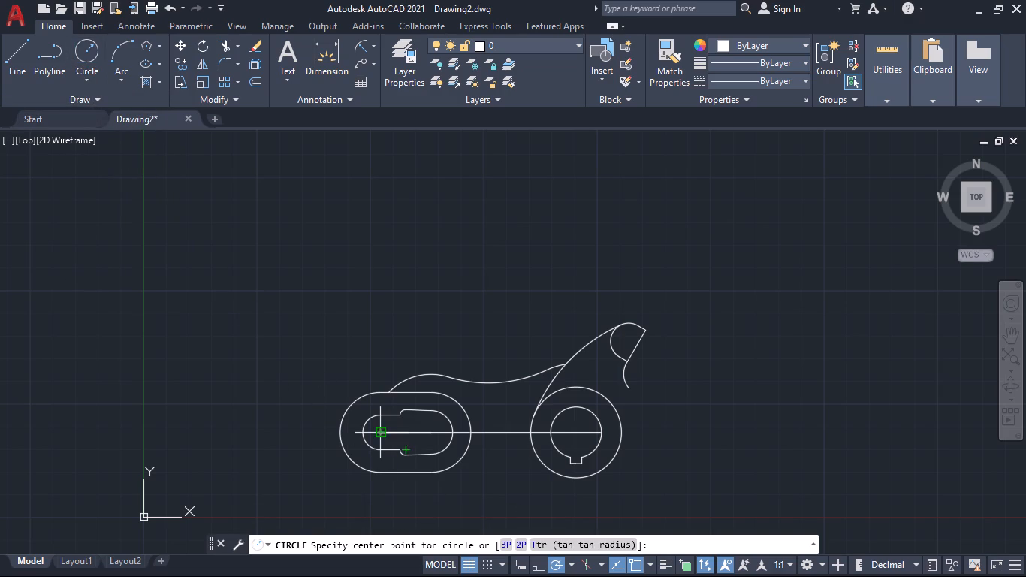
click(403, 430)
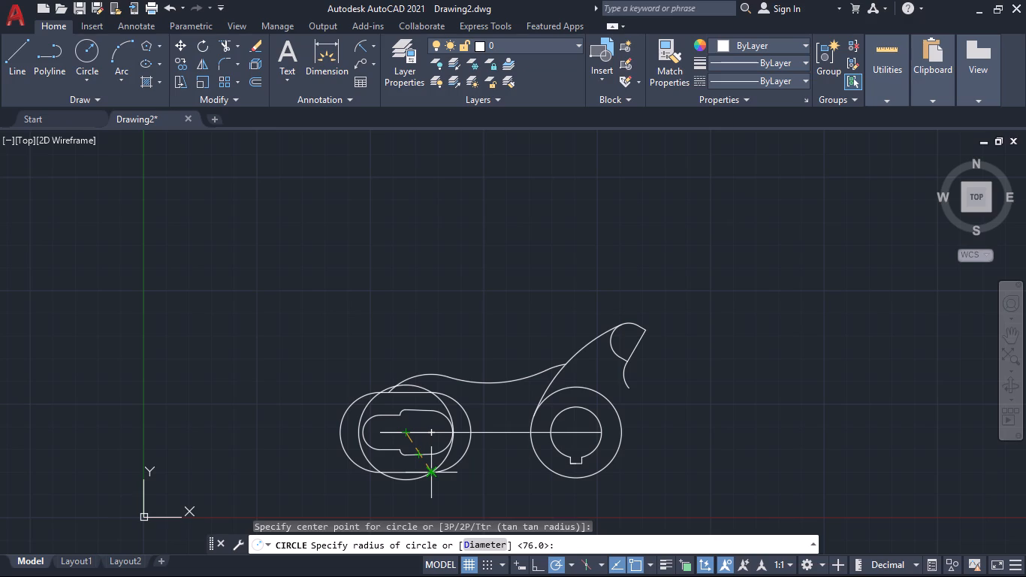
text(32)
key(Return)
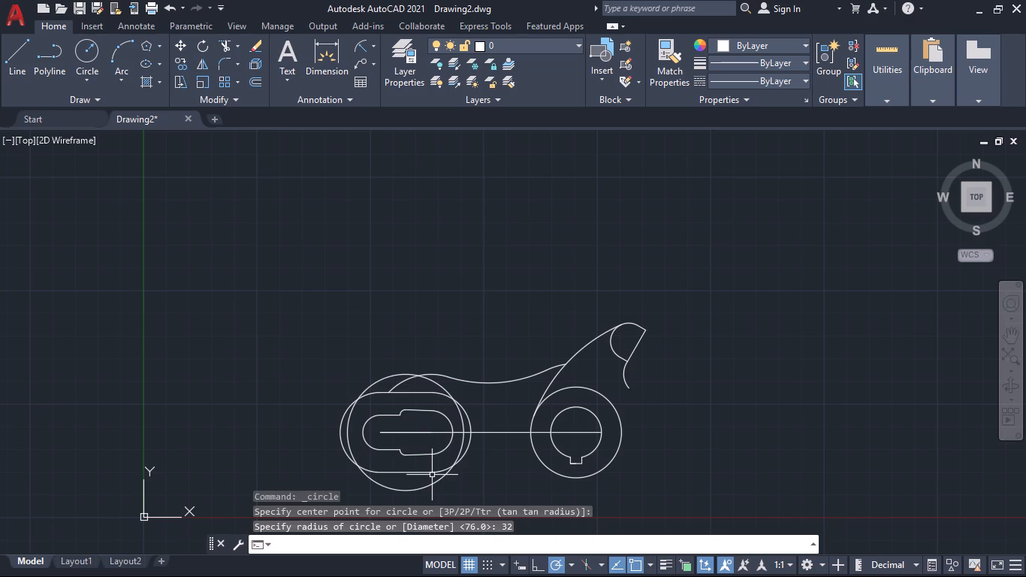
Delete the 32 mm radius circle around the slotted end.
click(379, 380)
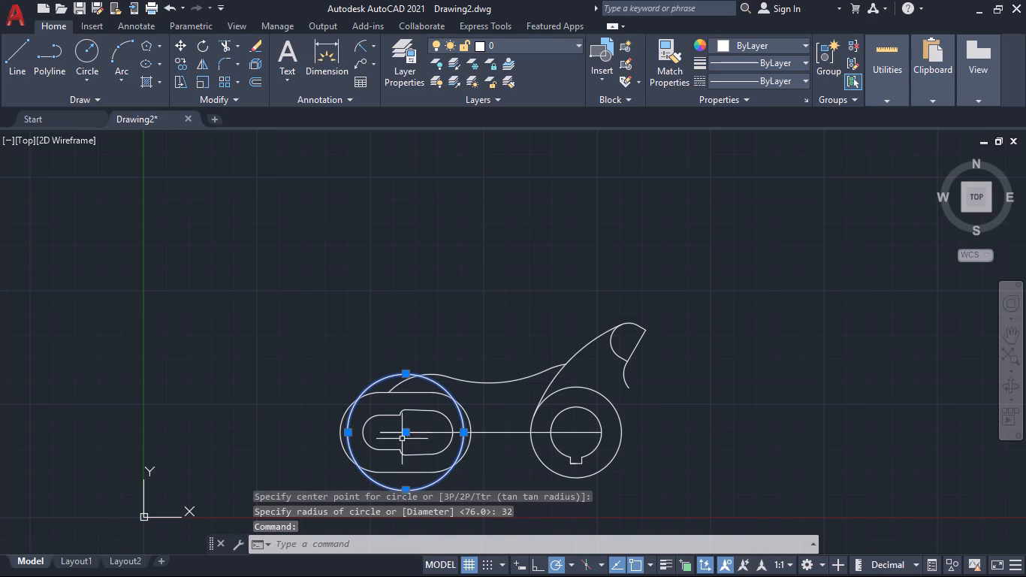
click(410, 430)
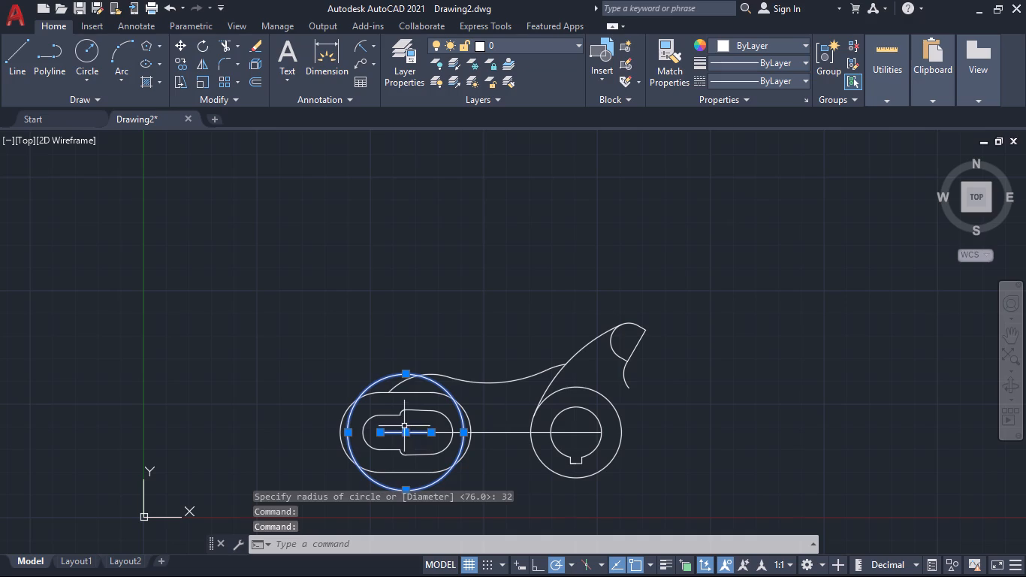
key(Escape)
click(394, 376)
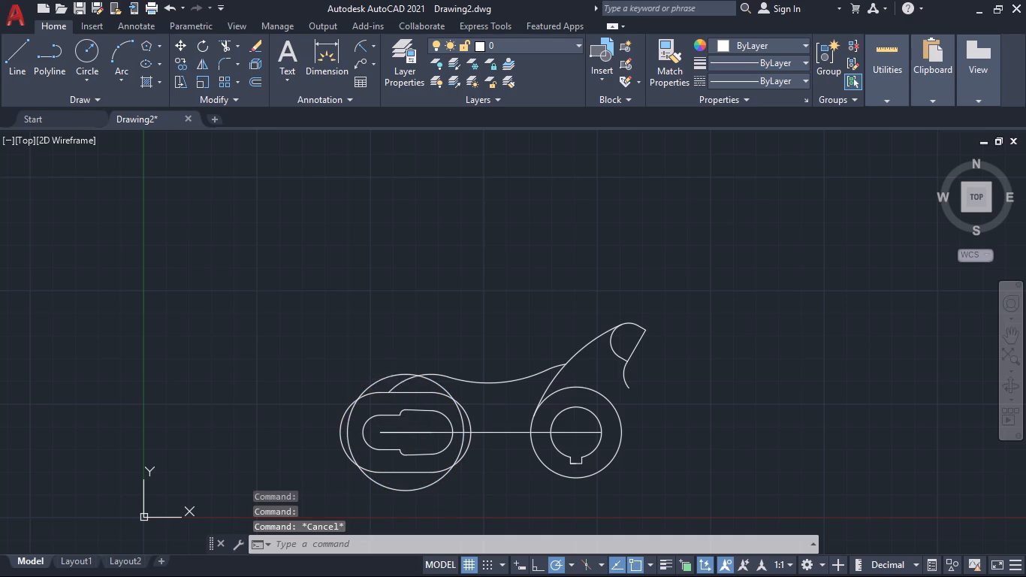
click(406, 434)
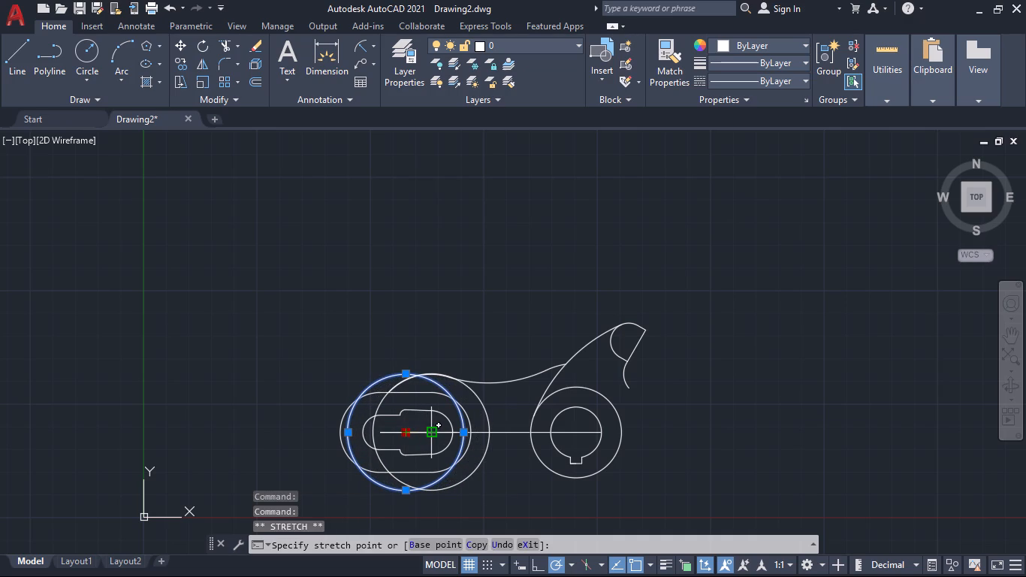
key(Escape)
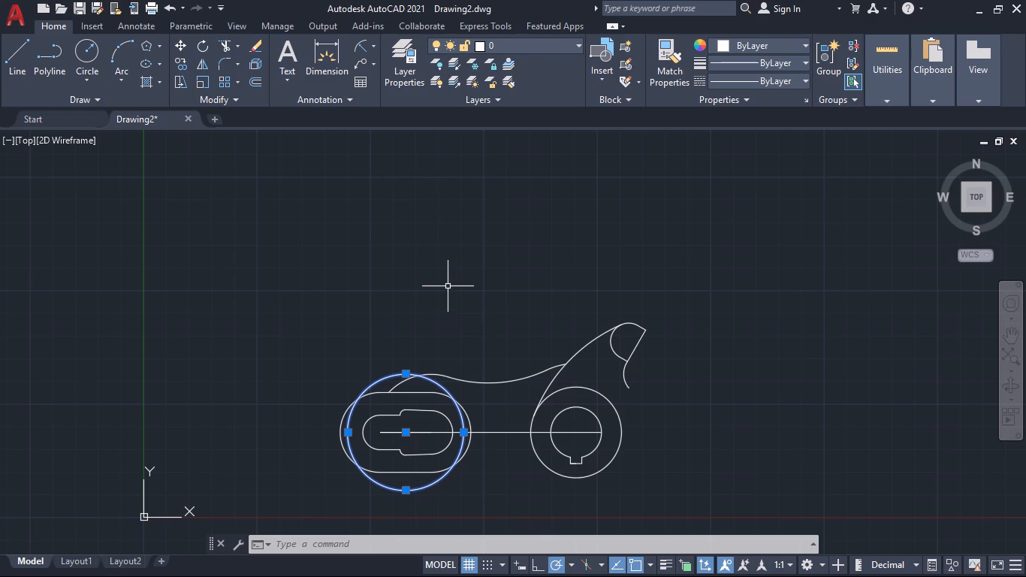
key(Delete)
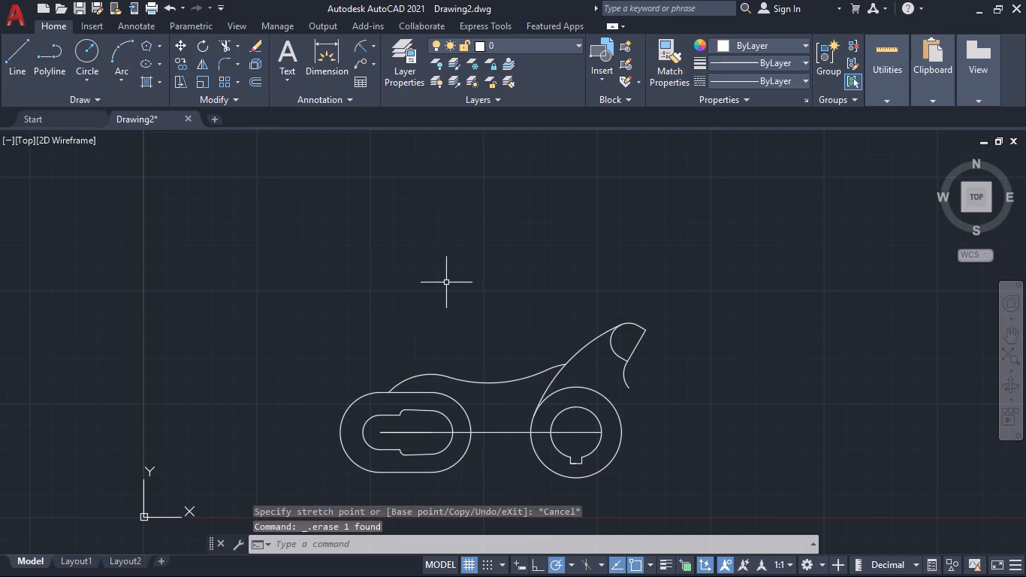
Mirror the upper connecting arcs and all of the angled arm's curves and lines about the horizontal centreline, keeping the source objects.
middle_drag(483, 292, 452, 256)
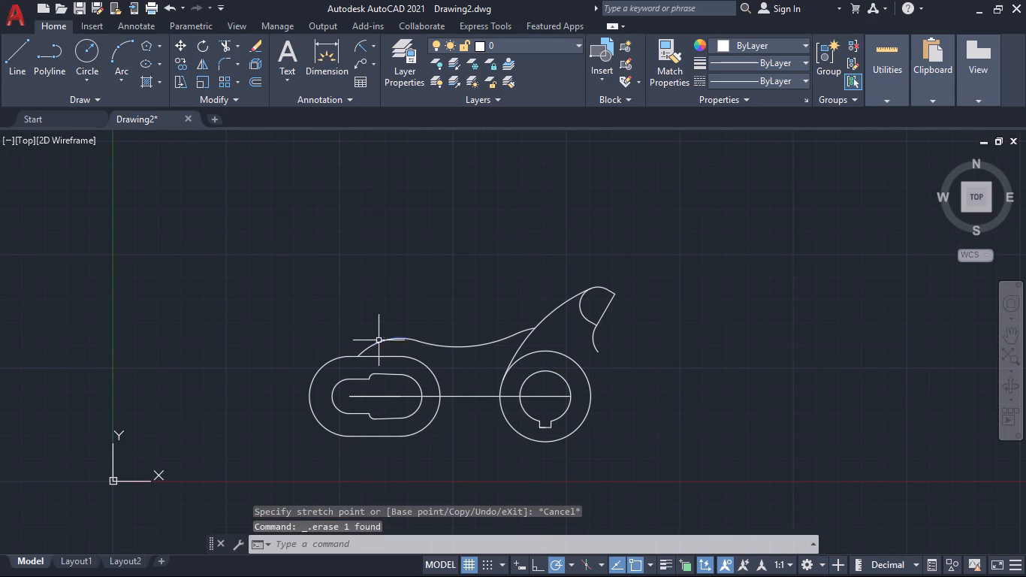
click(379, 340)
click(458, 349)
click(484, 328)
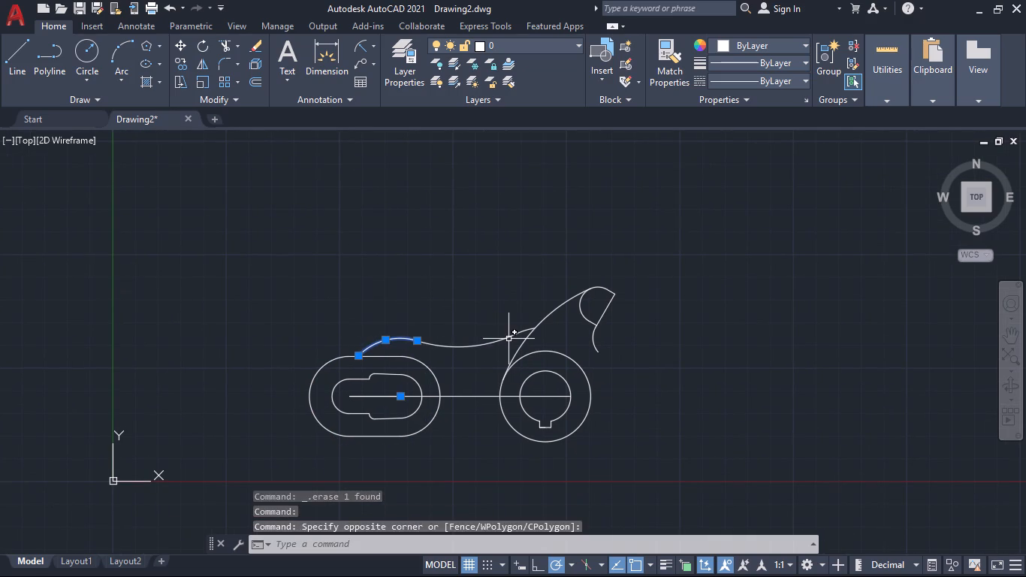
click(508, 339)
click(530, 331)
scroll(530, 328, up, 1)
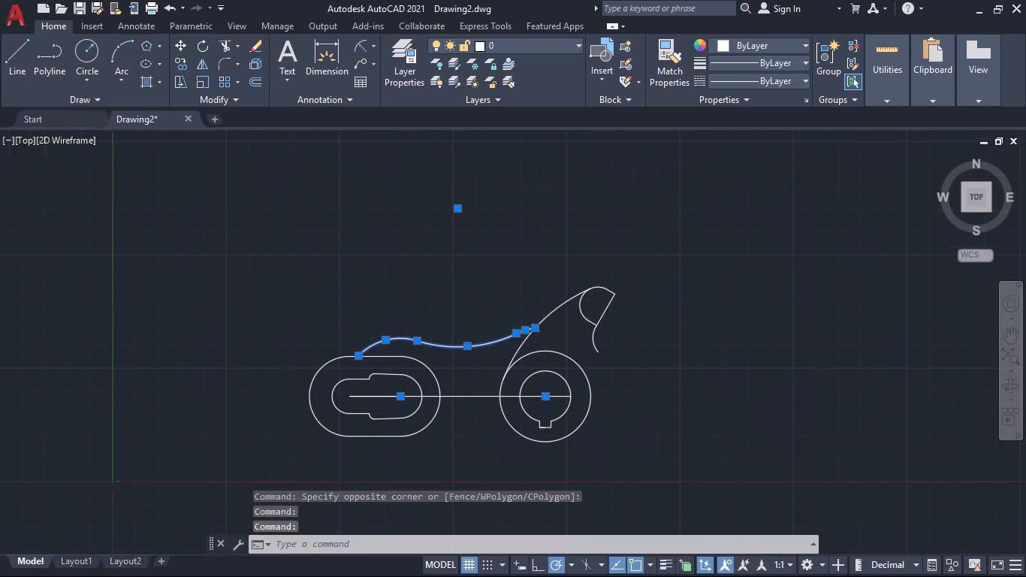
scroll(530, 328, up, 2)
click(567, 307)
middle_drag(659, 308, 521, 385)
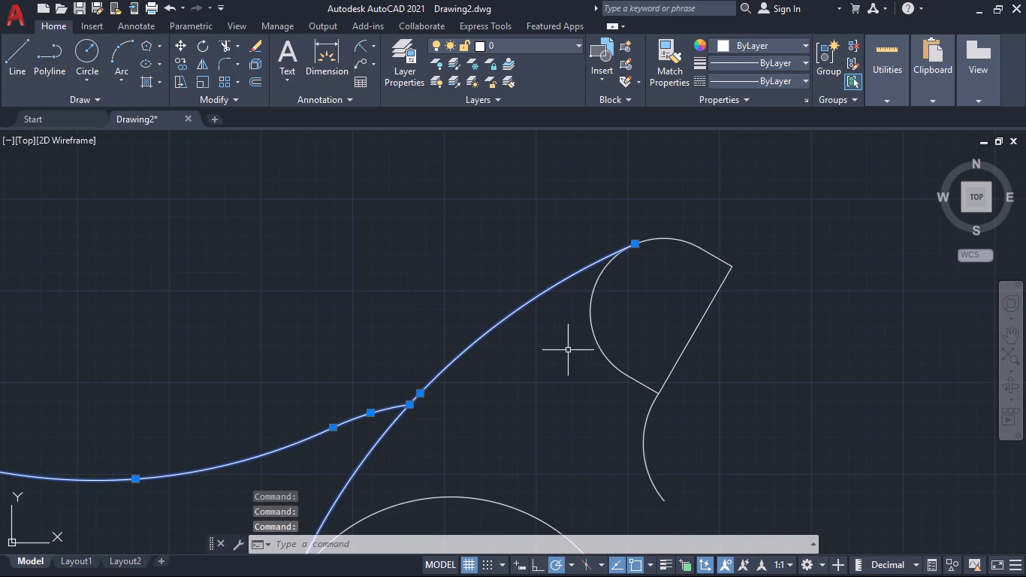
click(591, 328)
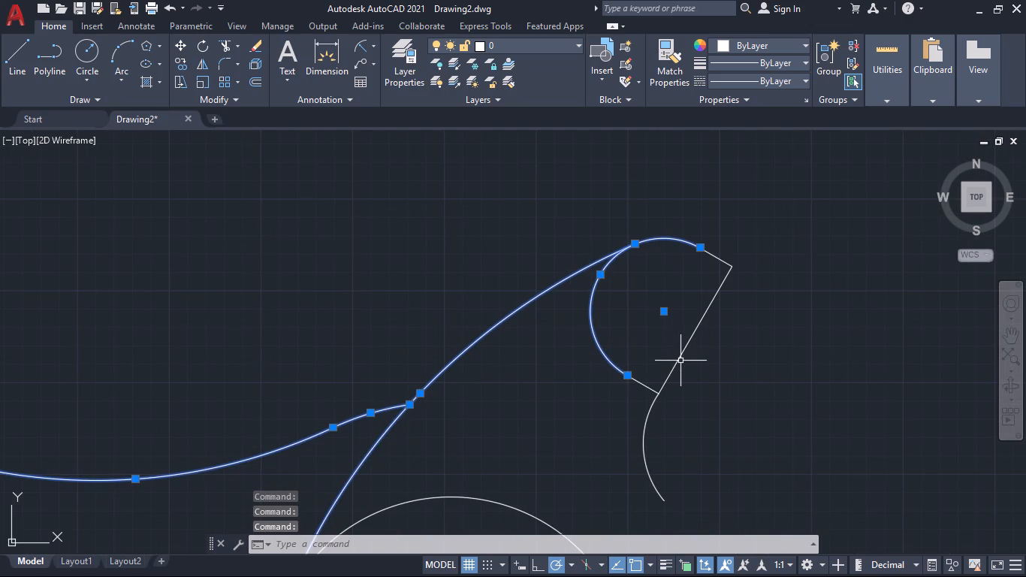
click(677, 358)
click(646, 384)
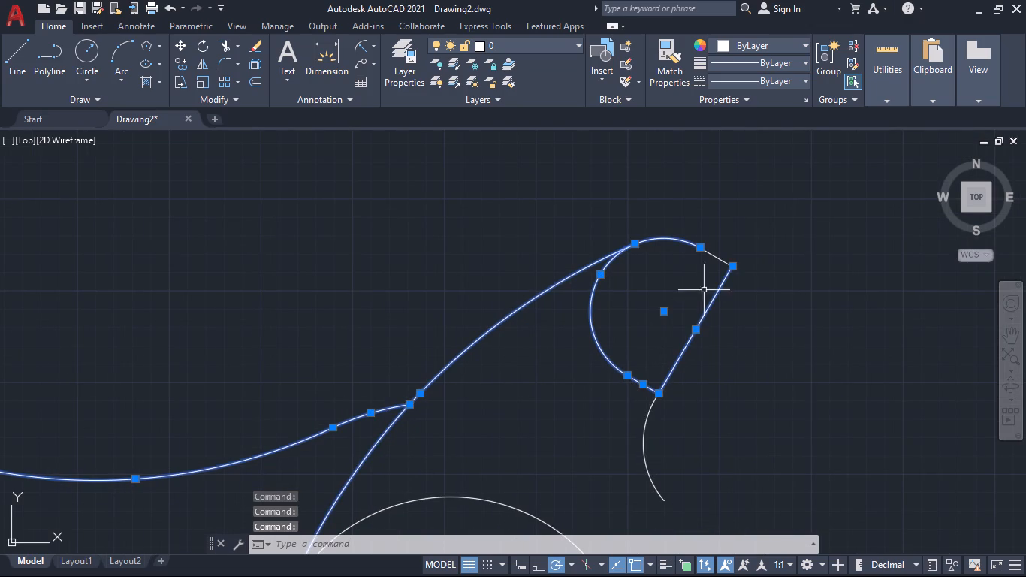
click(717, 255)
middle_drag(583, 410, 581, 282)
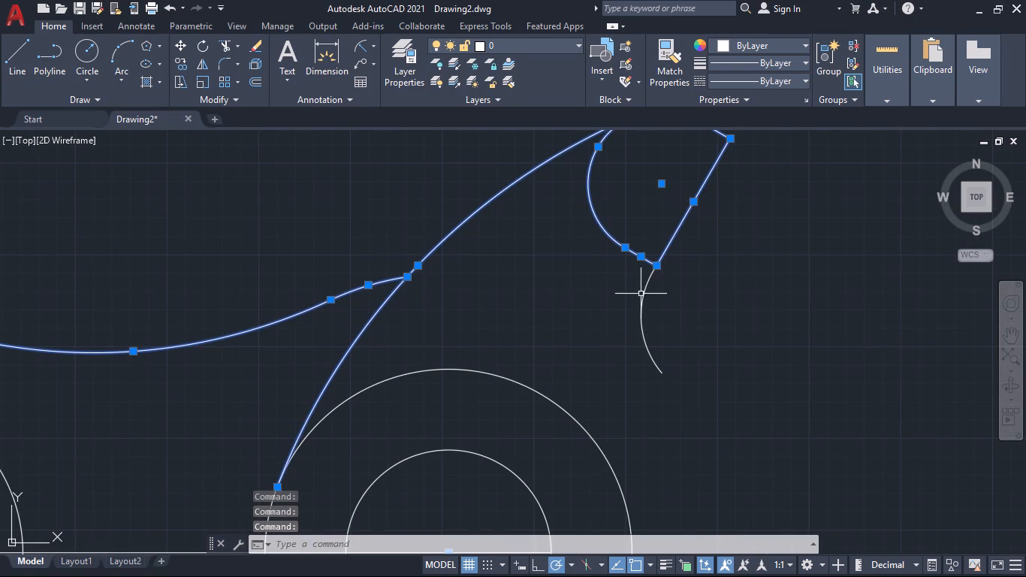
click(644, 298)
scroll(676, 415, down, 3)
middle_drag(694, 455, 690, 319)
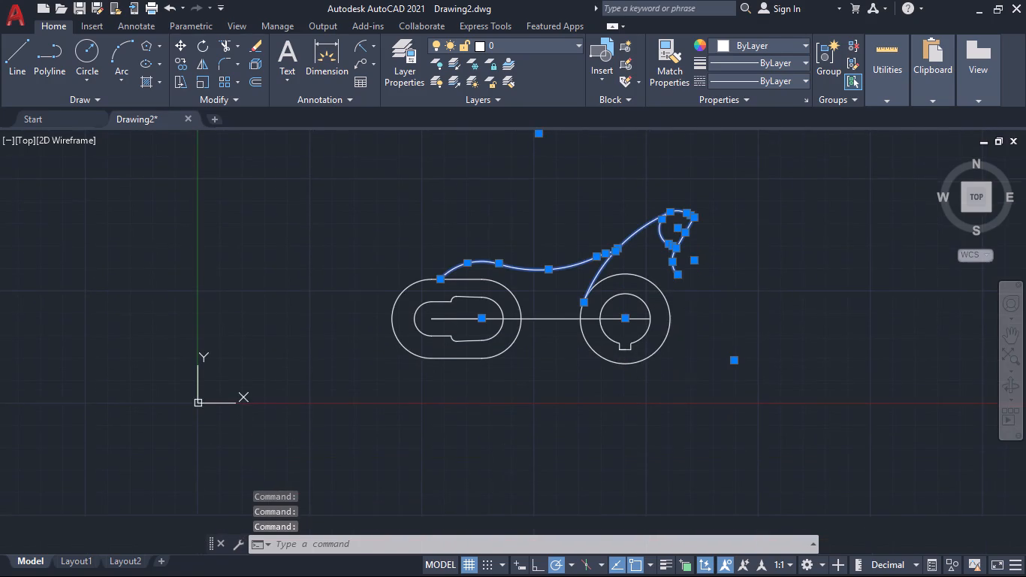
middle_drag(543, 403, 549, 452)
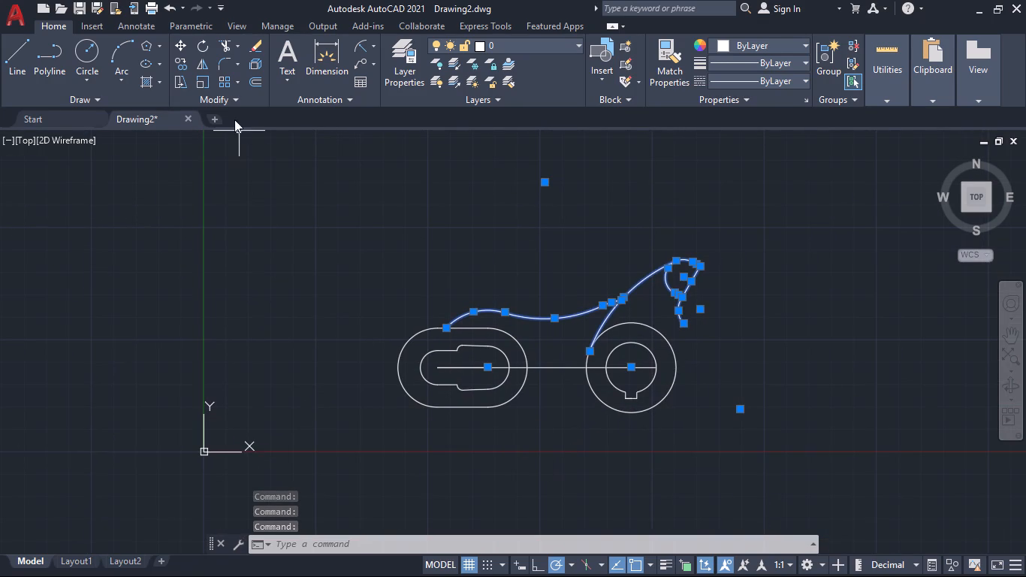
click(203, 65)
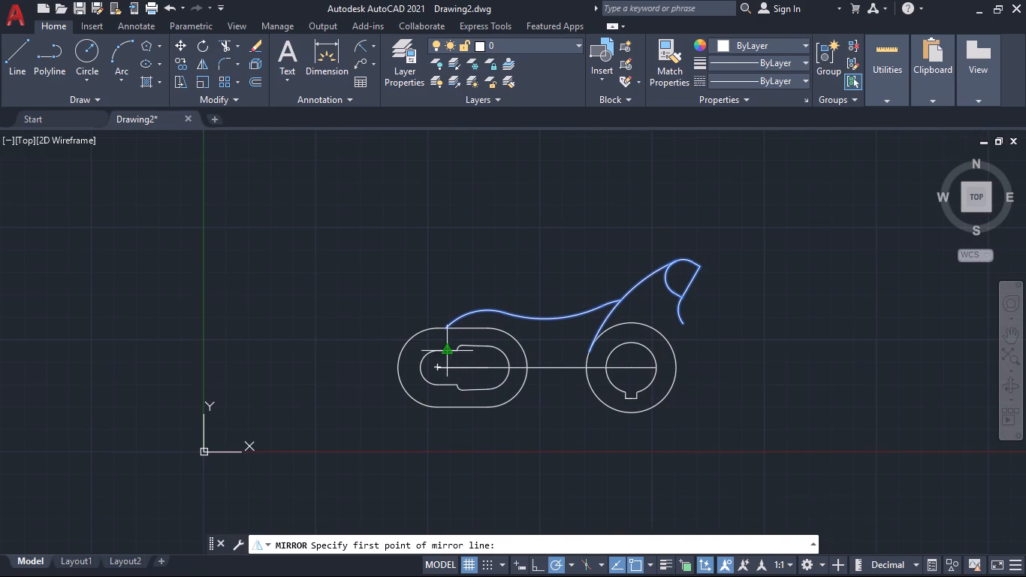
click(437, 368)
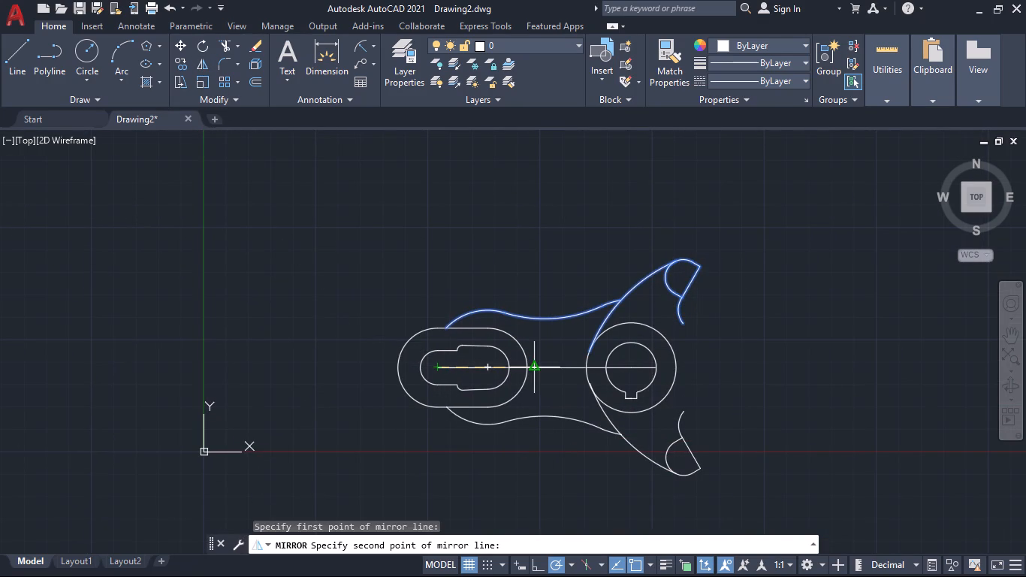
click(539, 369)
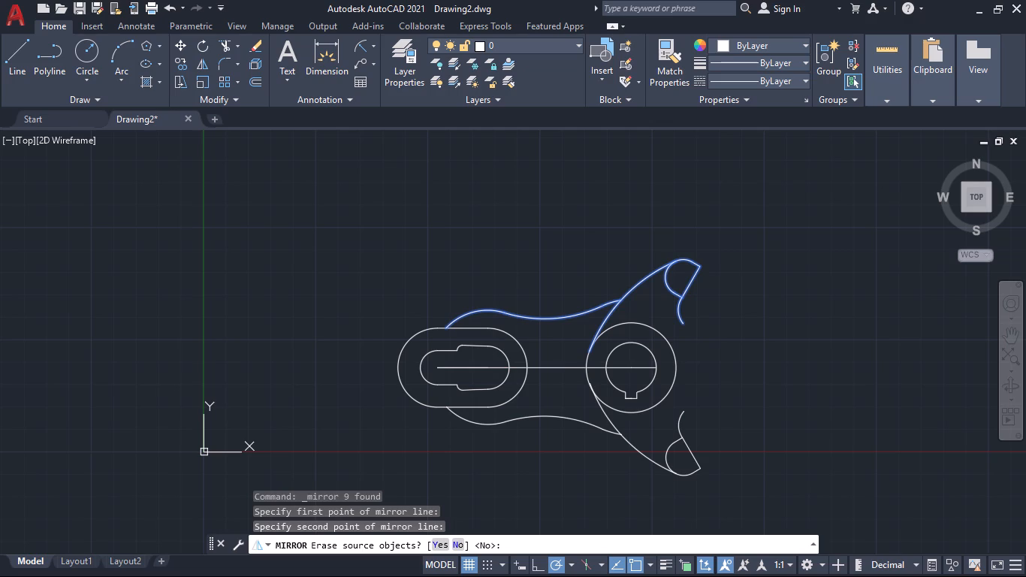
key(Return)
Draw a circle of radius 38 mm centred on the keyed boss.
middle_drag(741, 382, 631, 358)
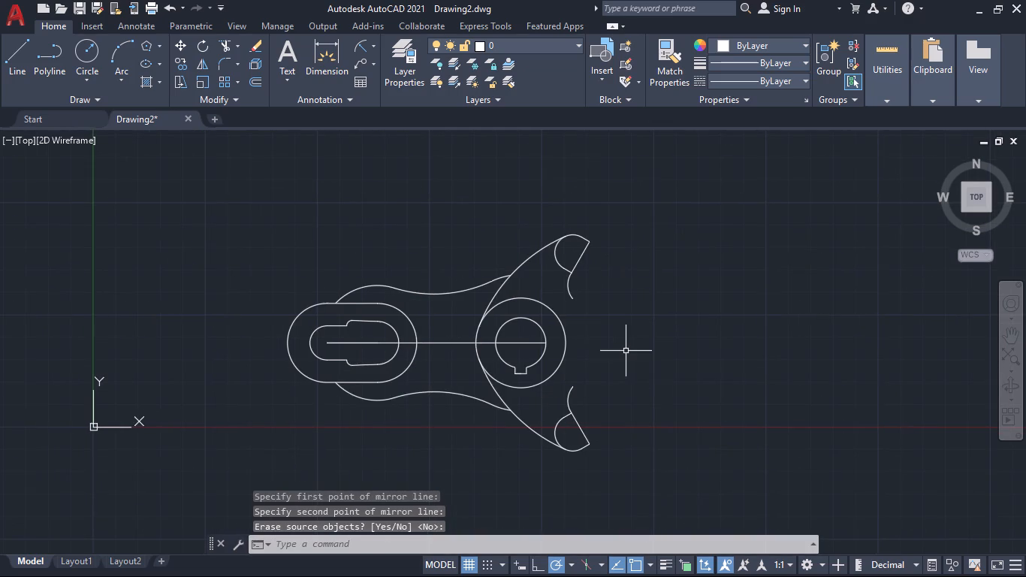
middle_drag(626, 349, 577, 355)
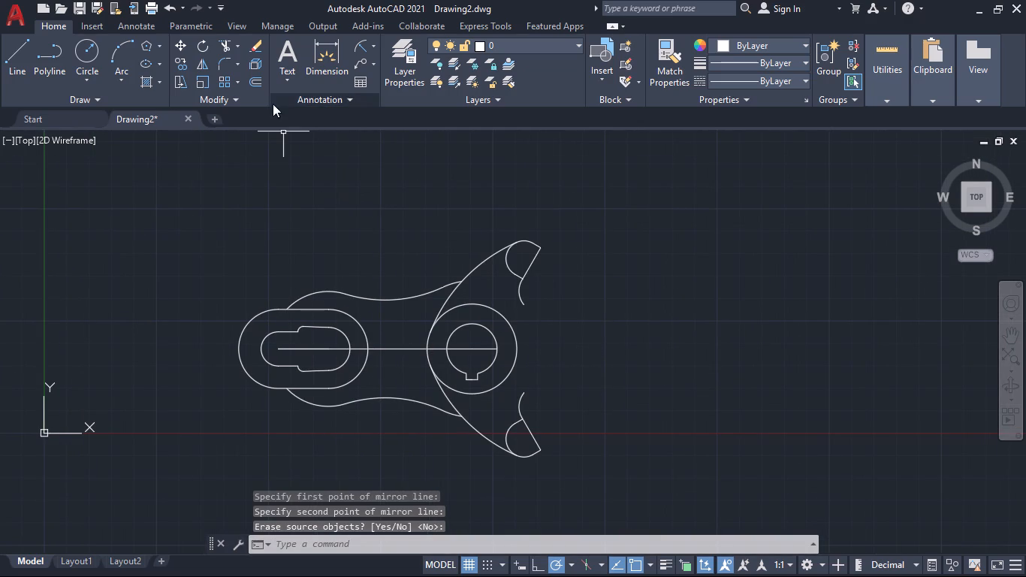
click(85, 50)
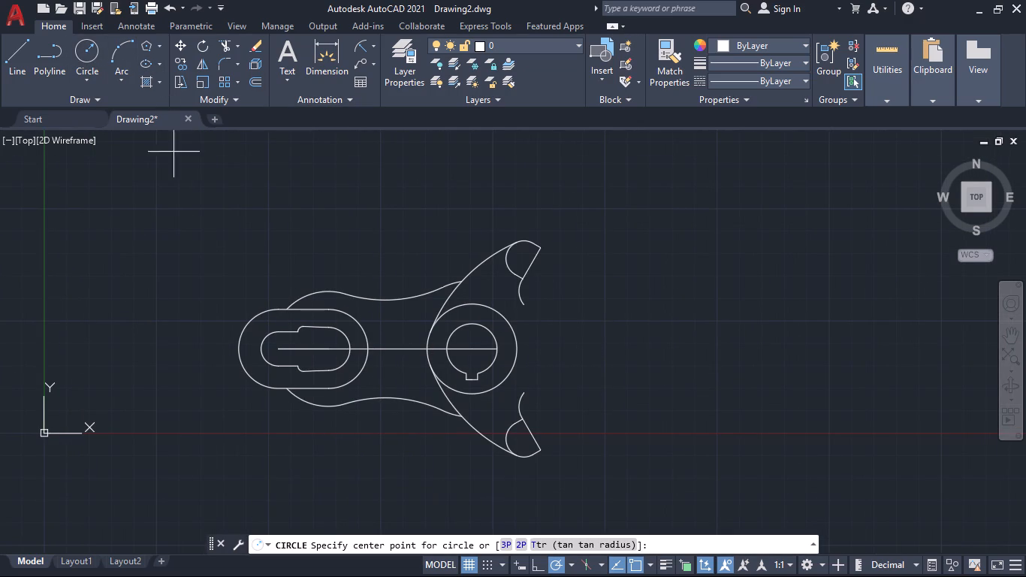
click(474, 347)
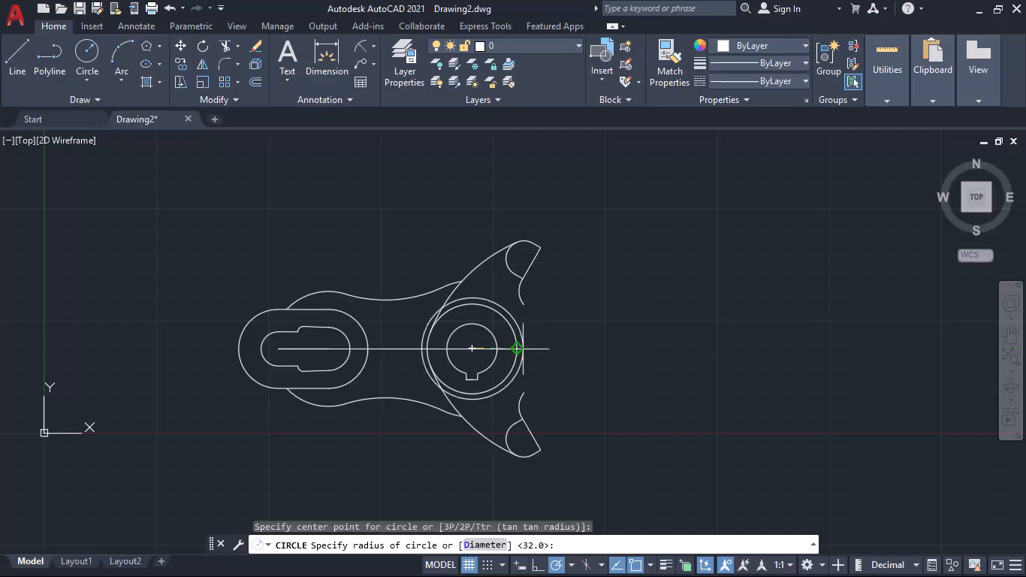
text(38)
key(Return)
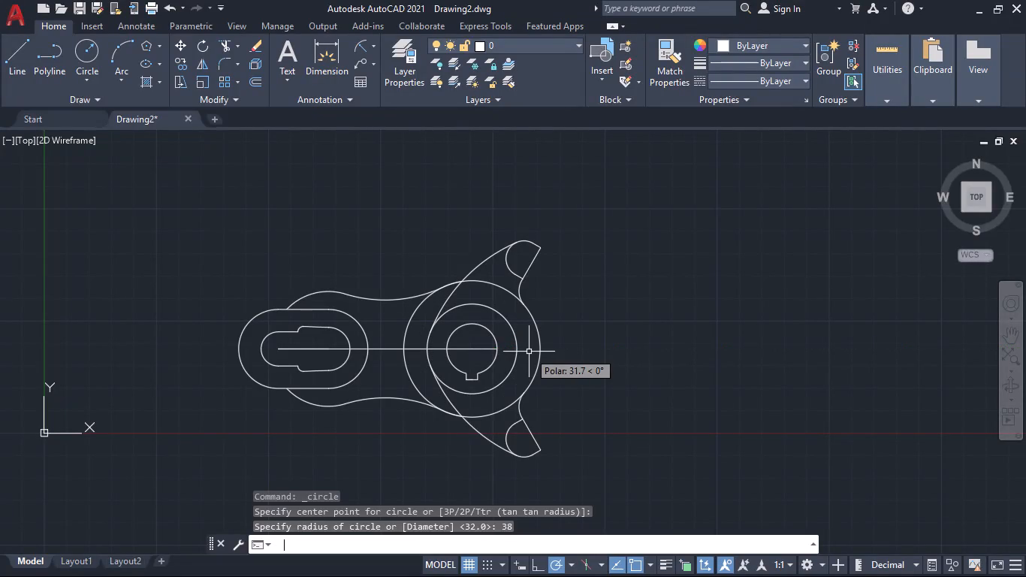
Trim the 38 mm radius circle's arcs facing the slotted end, above and below the centreline, between the upper and lower connecting arcs.
scroll(517, 403, up, 3)
scroll(528, 371, down, 2)
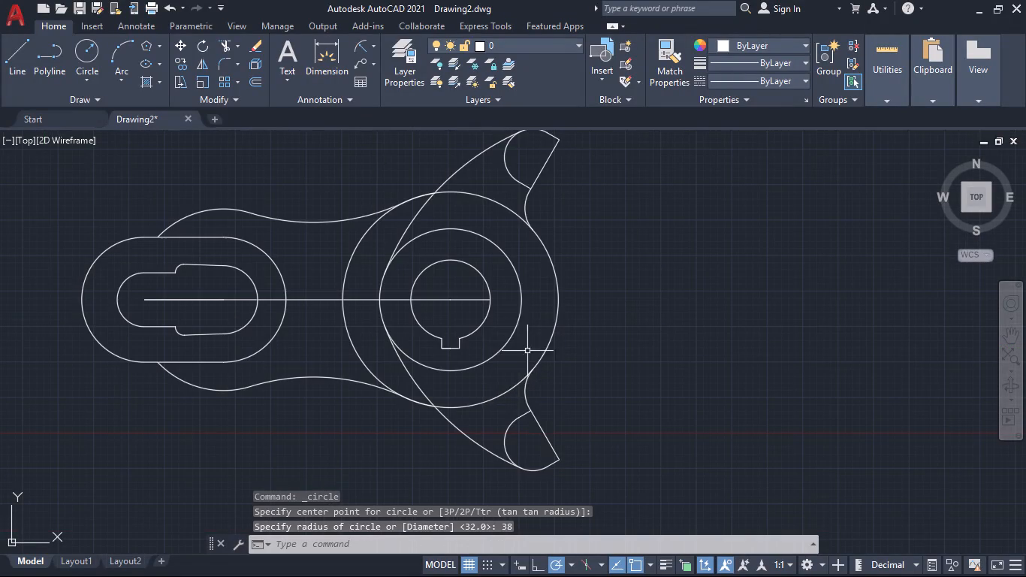
click(225, 44)
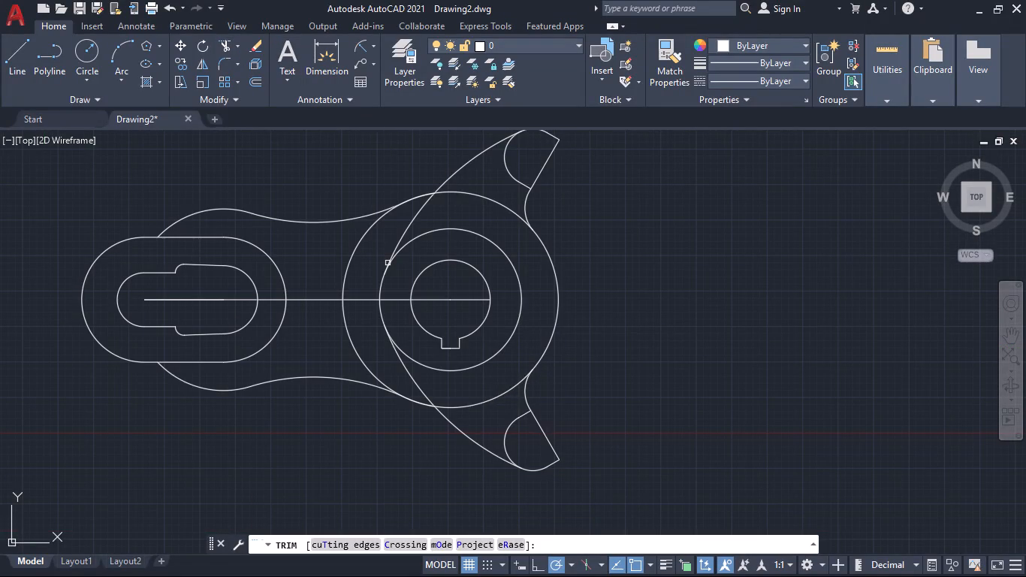
click(376, 222)
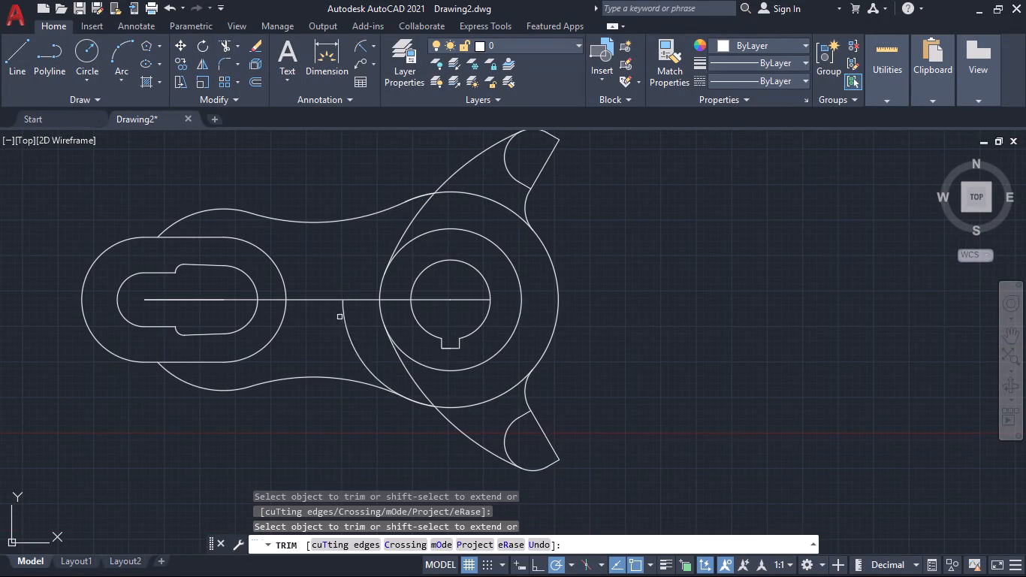
click(345, 320)
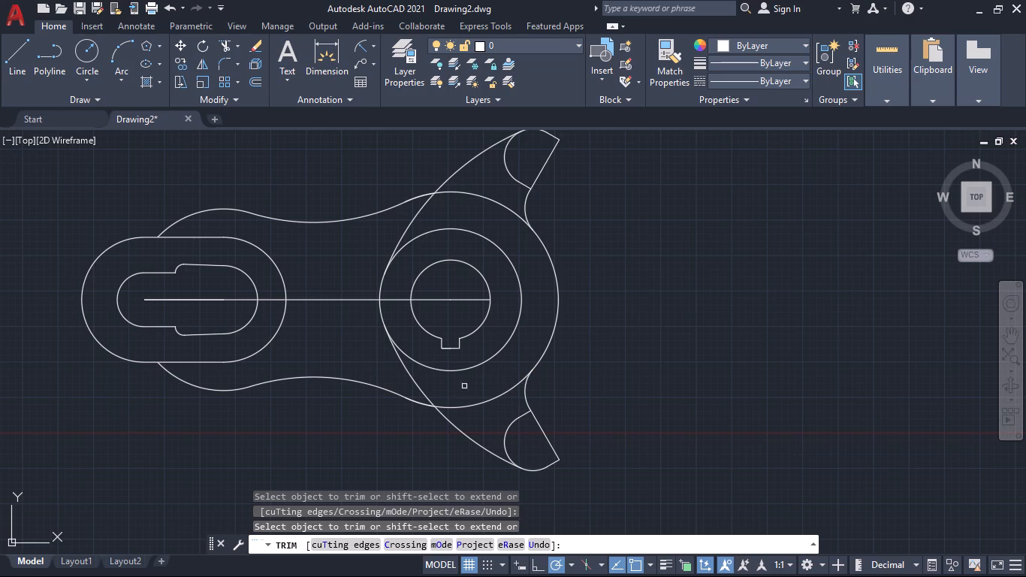
middle_drag(665, 365, 668, 378)
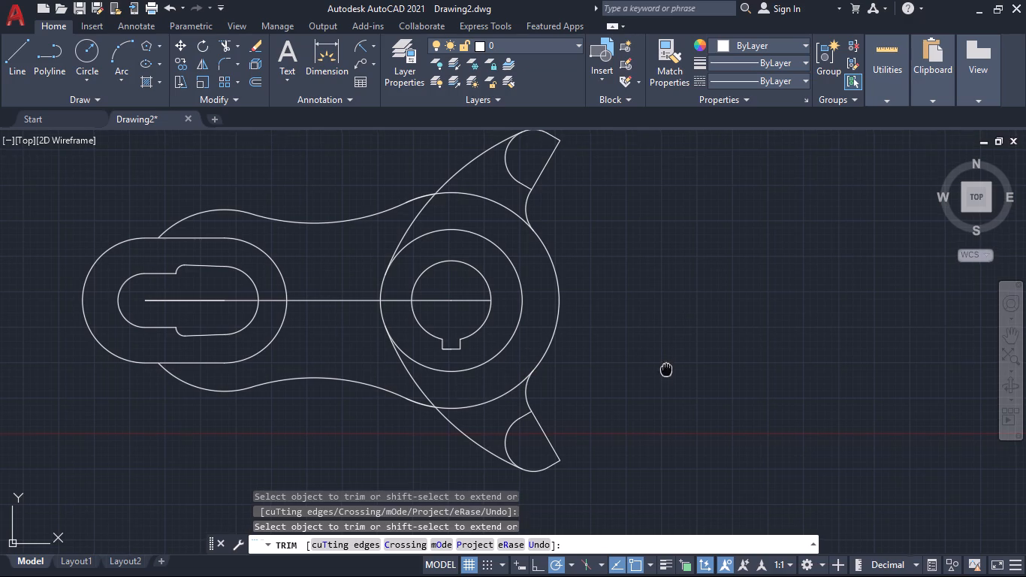
middle_drag(668, 378, 682, 404)
middle_drag(696, 401, 691, 369)
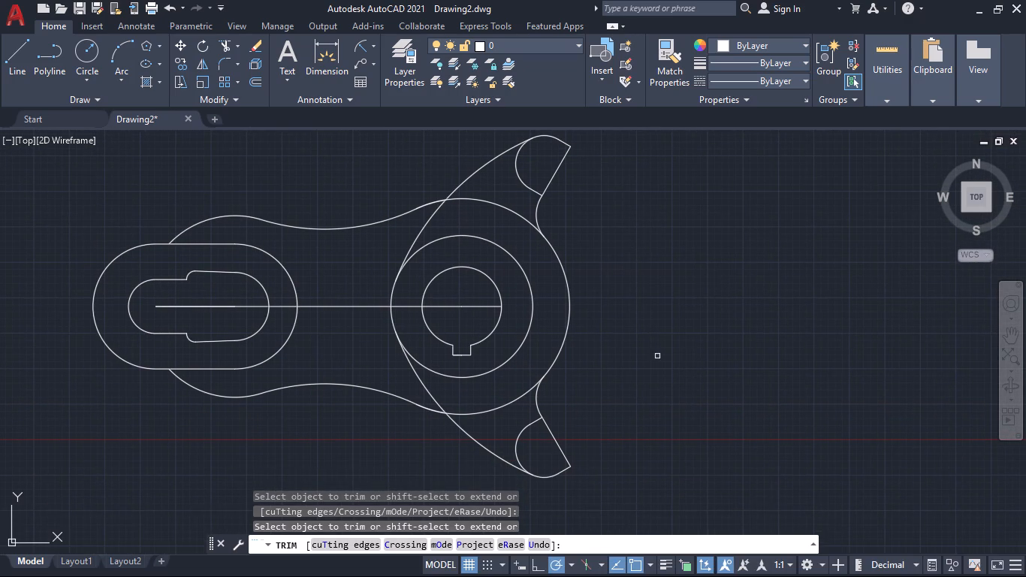
Trim the 38 mm radius circle's arcs that cross the inside of the upper and lower angled arms.
scroll(643, 356, down, 1)
middle_drag(649, 358, 652, 415)
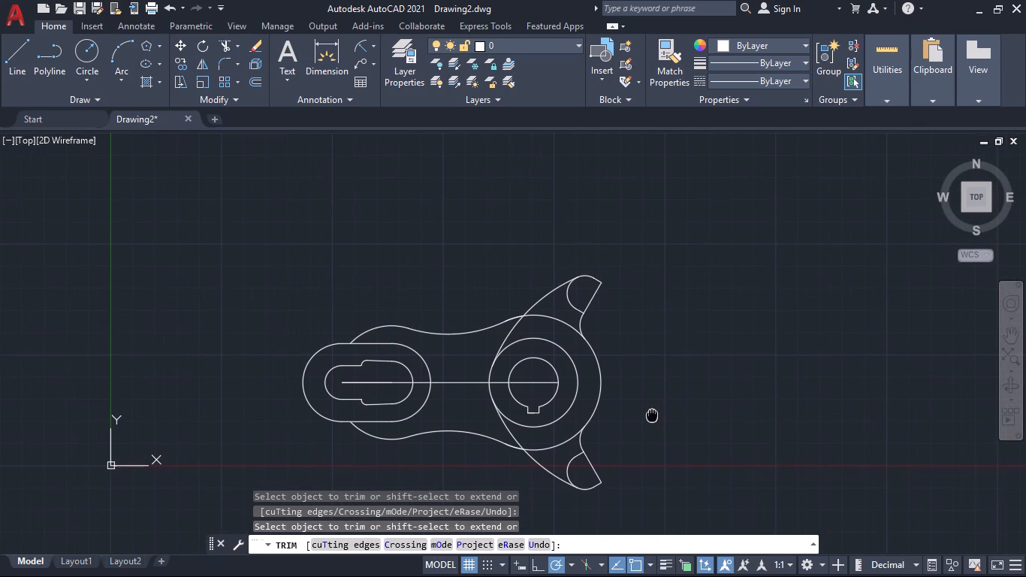
middle_drag(652, 415, 667, 429)
middle_drag(667, 430, 622, 485)
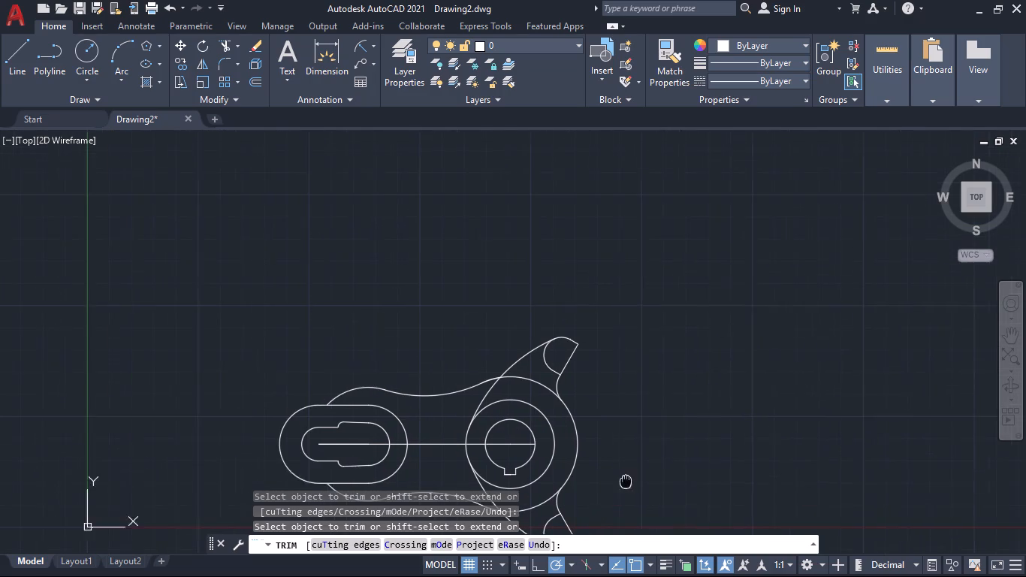
middle_drag(622, 485, 620, 488)
scroll(484, 391, up, 2)
click(517, 410)
click(563, 361)
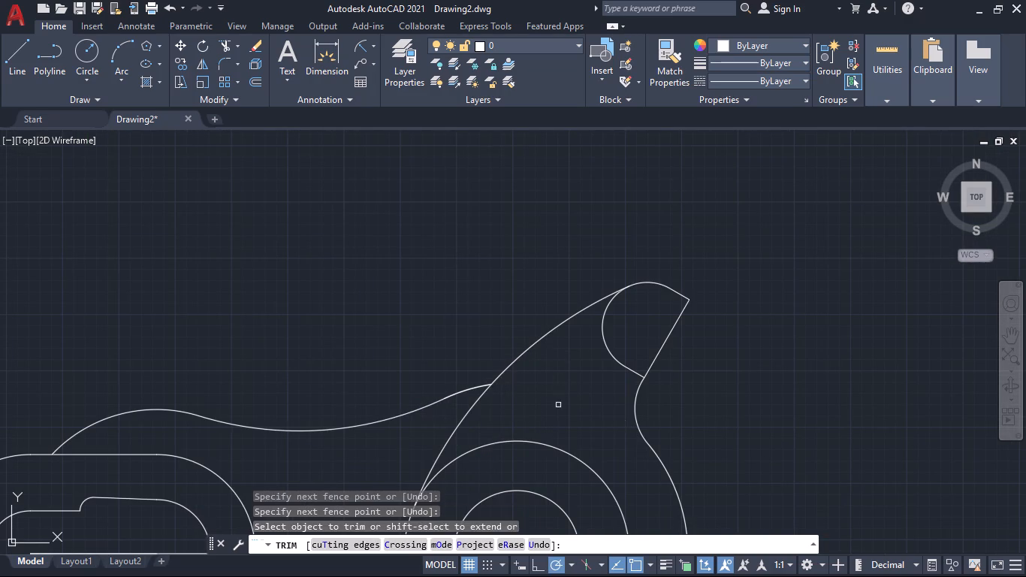
middle_drag(558, 406, 549, 266)
scroll(603, 305, down, 2)
click(590, 402)
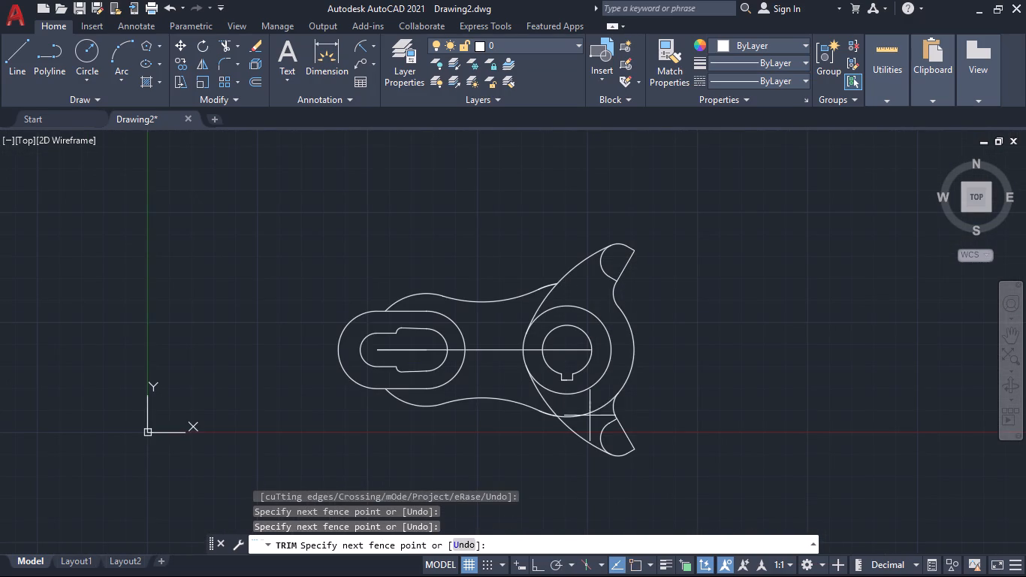
click(590, 416)
Trim away the whole horizontal centreline, from the keyed bore through to the inside of the slot.
middle_drag(713, 367, 733, 384)
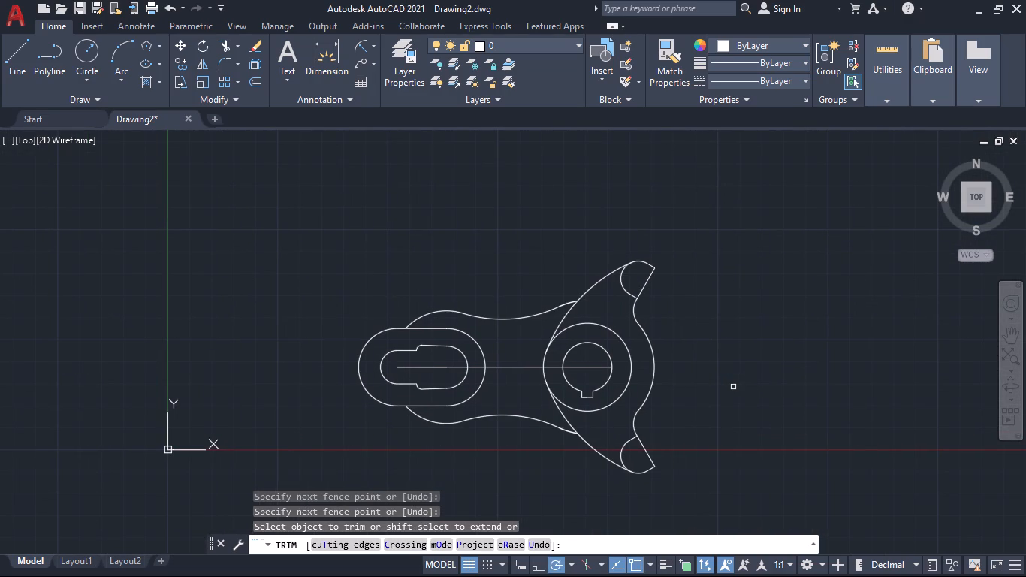
middle_drag(733, 387, 735, 350)
middle_drag(735, 350, 793, 418)
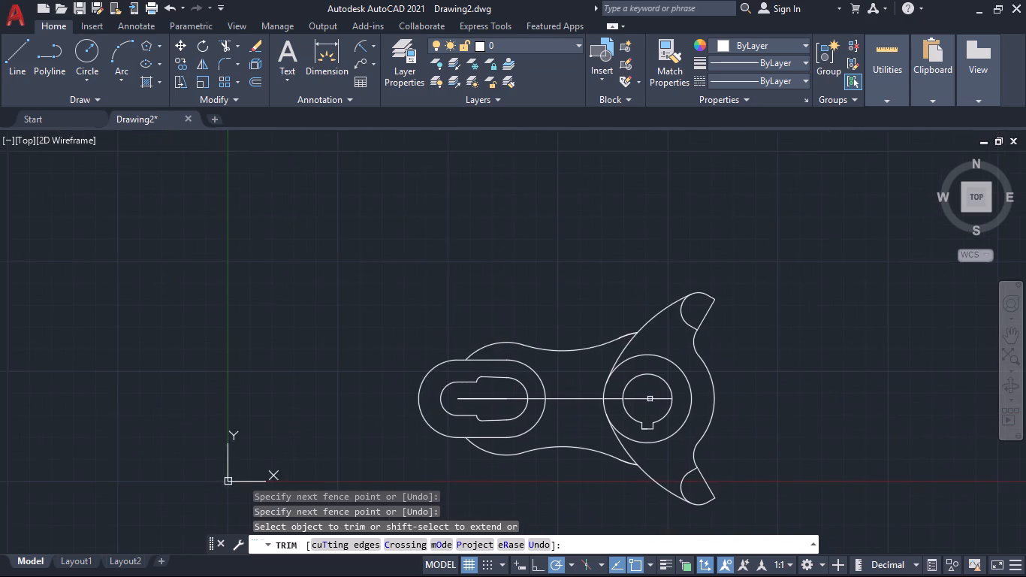
scroll(632, 397, up, 2)
click(645, 400)
click(690, 402)
click(570, 400)
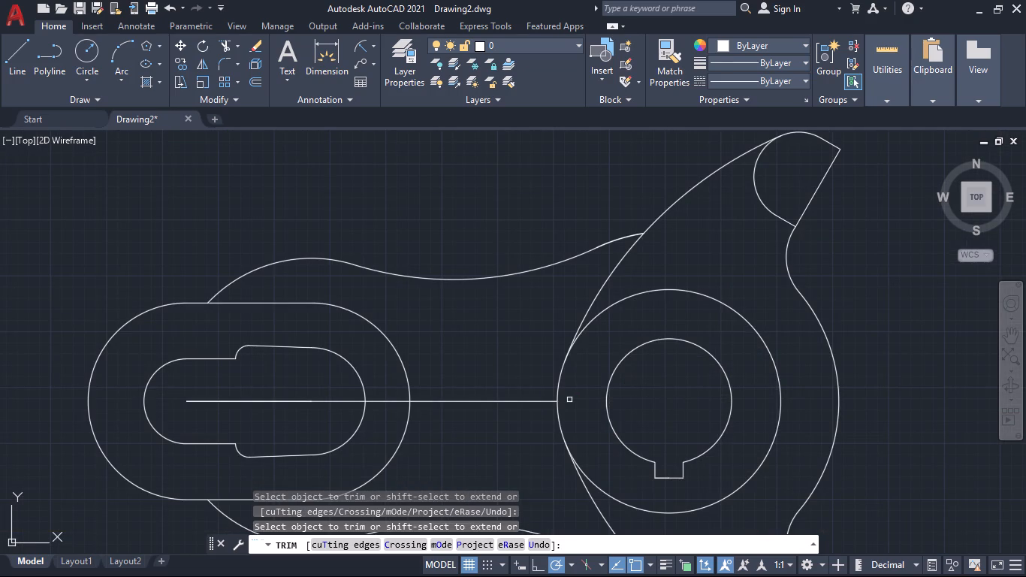
click(508, 401)
click(379, 400)
click(317, 406)
click(293, 399)
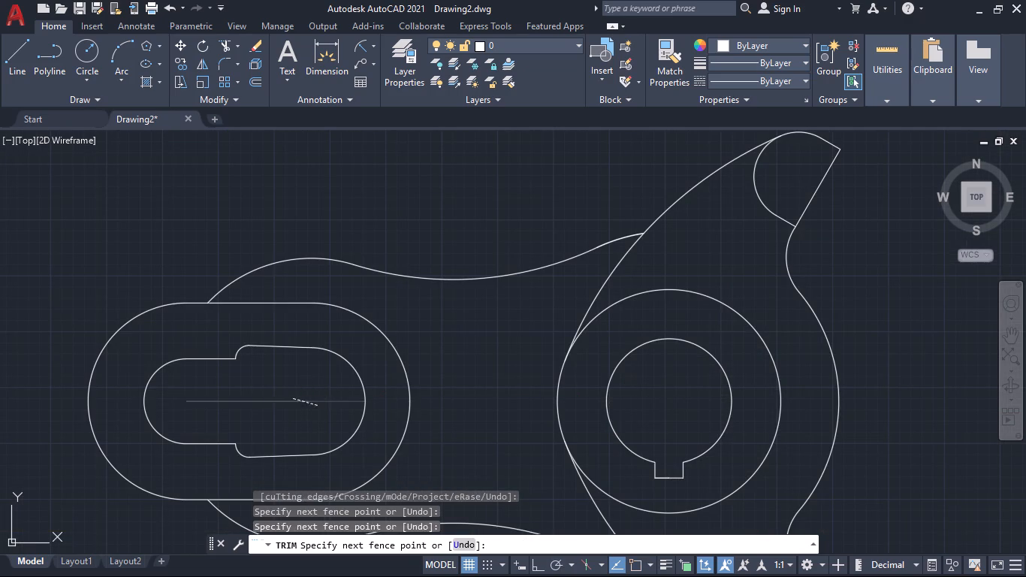
Trim the overlapping leftover arc pieces where the upper and lower connecting curves meet the angled arms.
scroll(381, 391, down, 3)
middle_drag(420, 408, 414, 380)
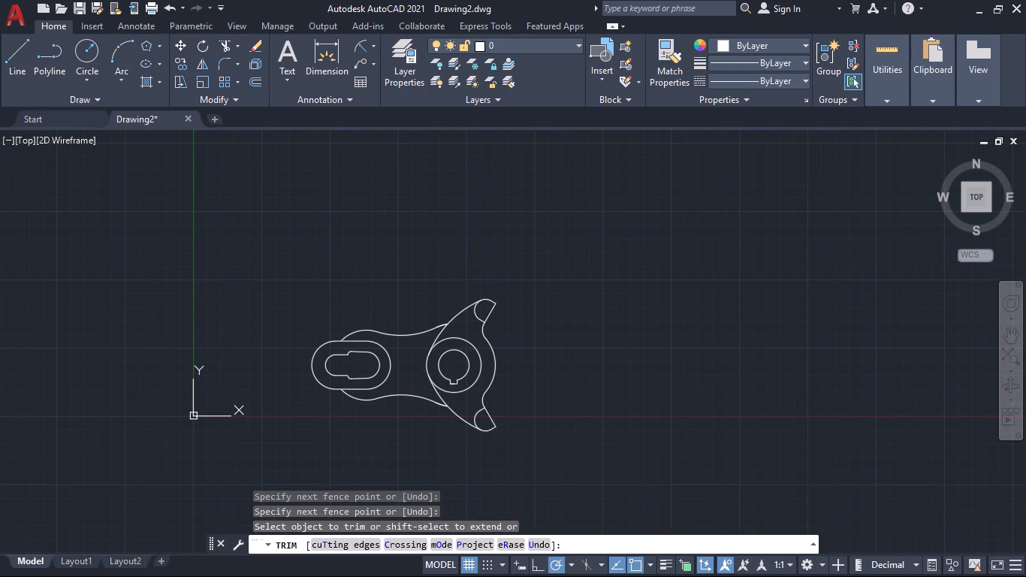
middle_drag(414, 380, 421, 418)
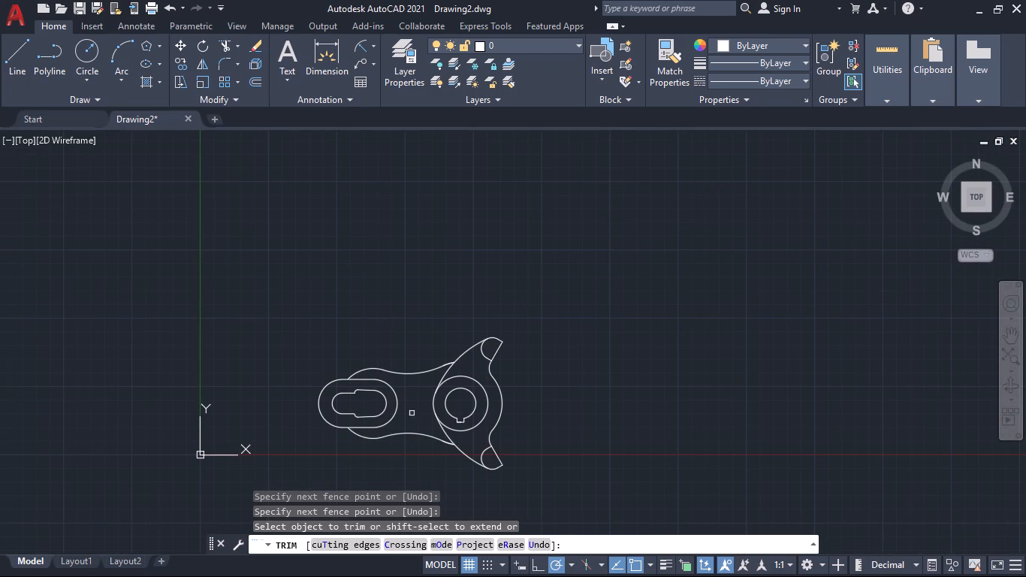
middle_drag(391, 395, 463, 413)
scroll(521, 373, up, 4)
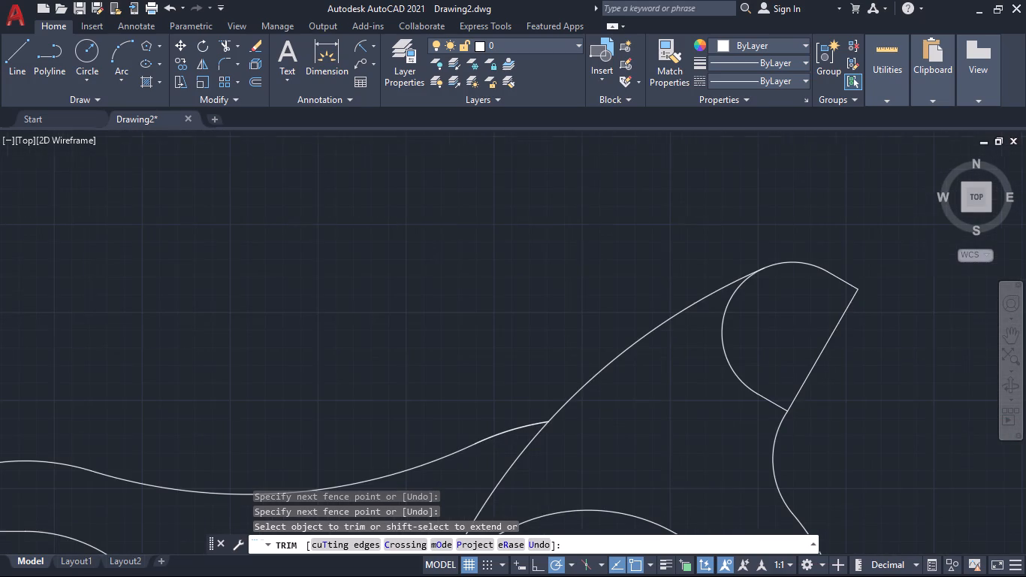
click(525, 426)
middle_drag(479, 464, 553, 176)
scroll(547, 273, down, 1)
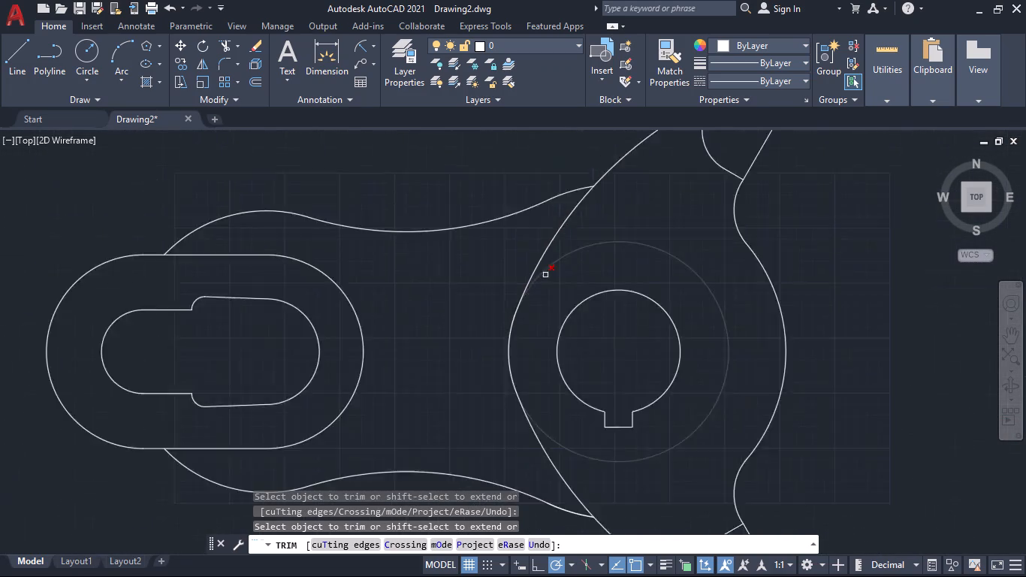
scroll(542, 281, down, 2)
scroll(545, 388, up, 4)
click(554, 375)
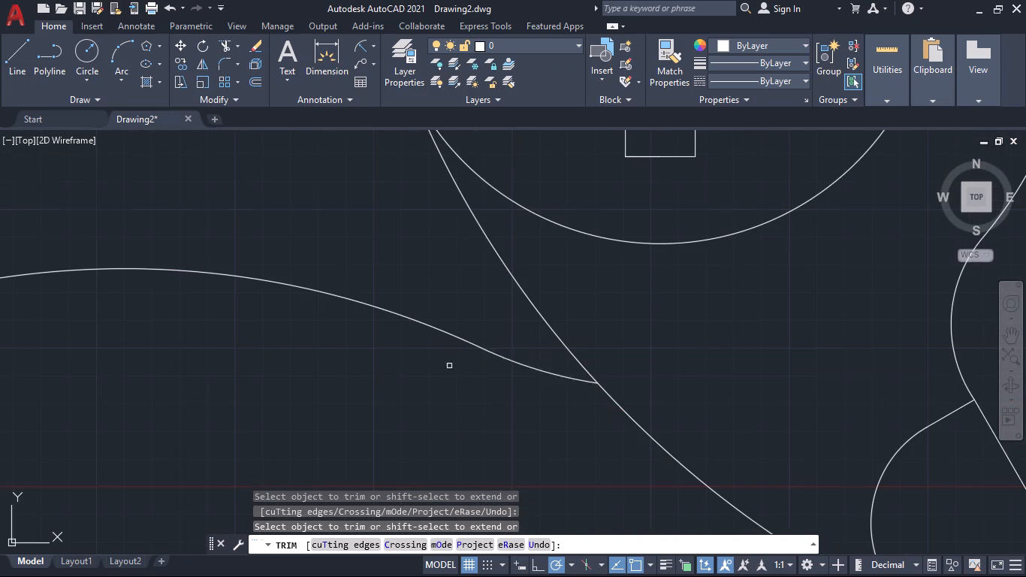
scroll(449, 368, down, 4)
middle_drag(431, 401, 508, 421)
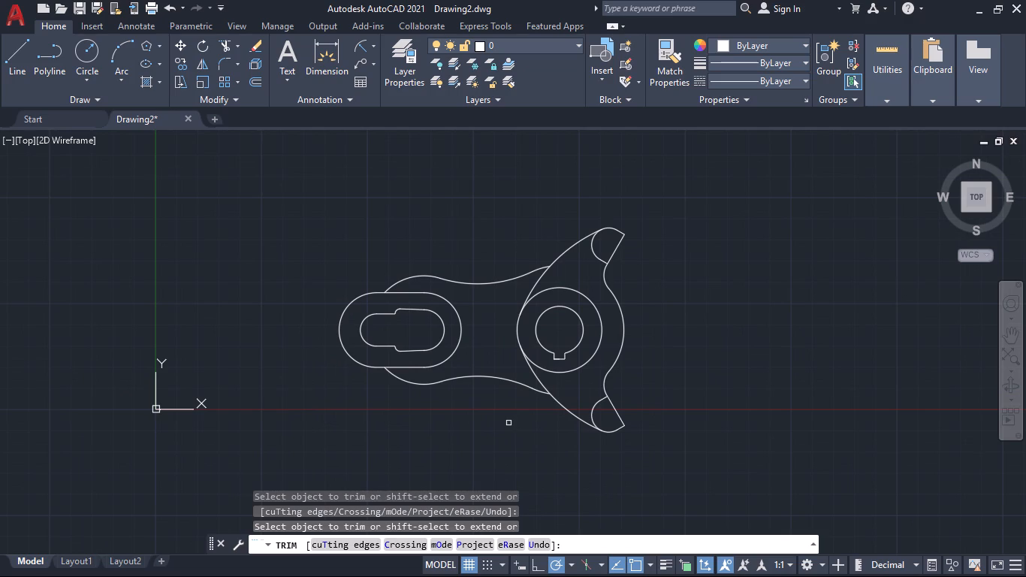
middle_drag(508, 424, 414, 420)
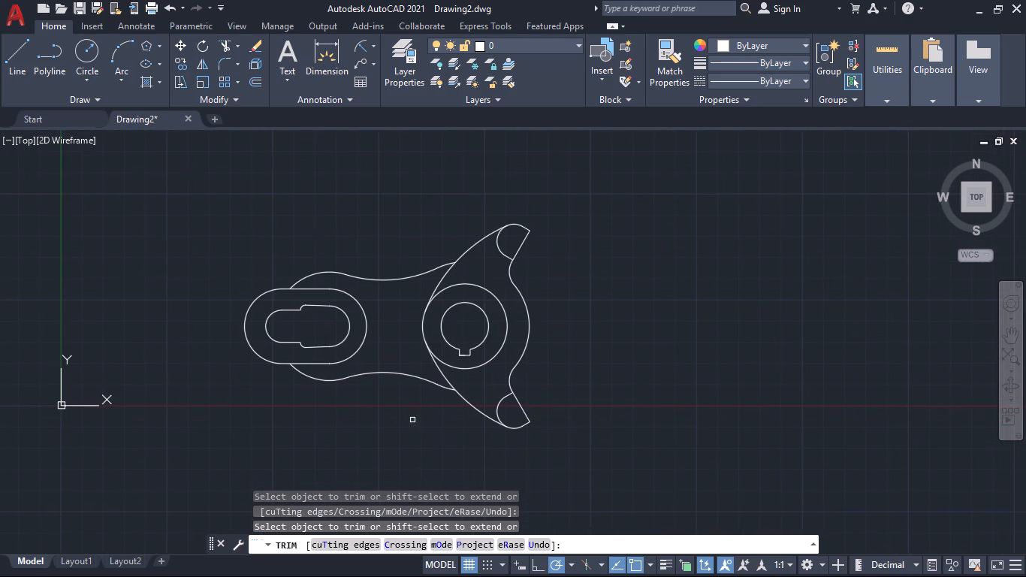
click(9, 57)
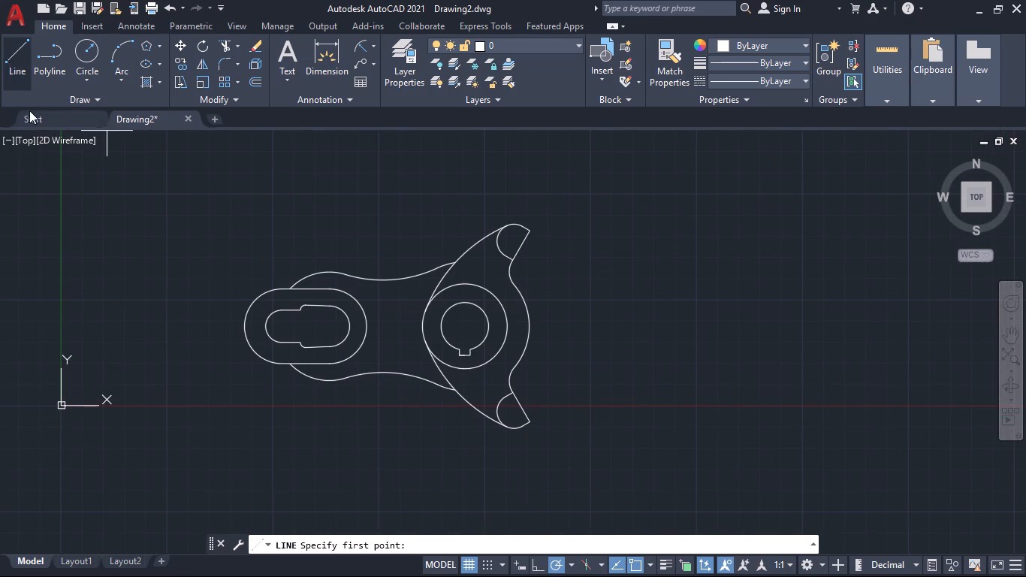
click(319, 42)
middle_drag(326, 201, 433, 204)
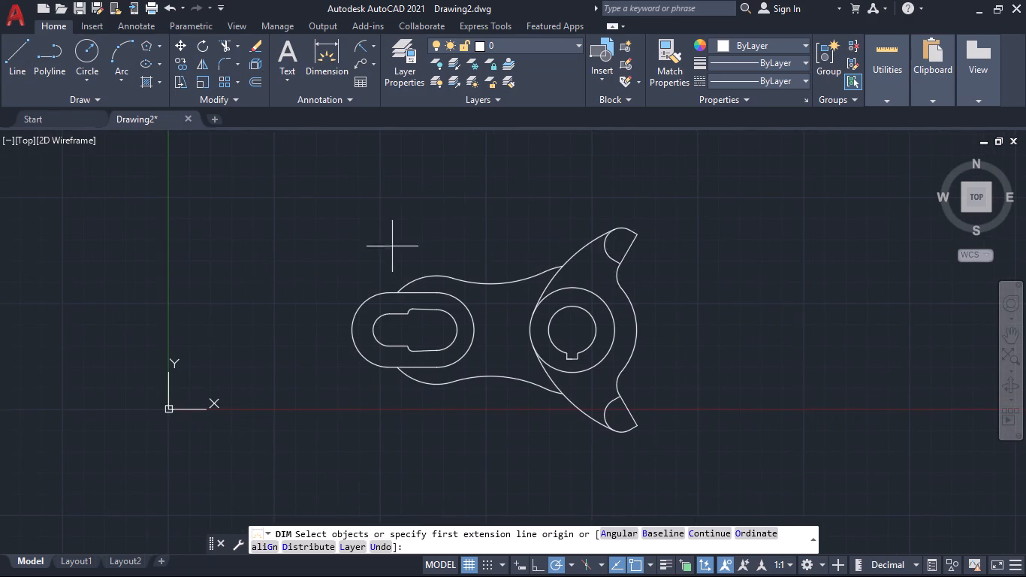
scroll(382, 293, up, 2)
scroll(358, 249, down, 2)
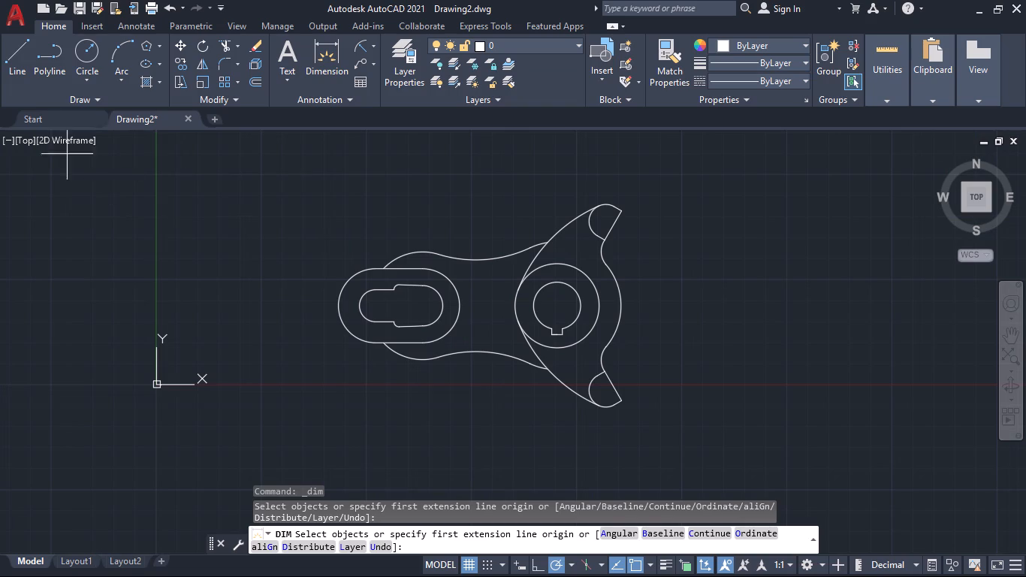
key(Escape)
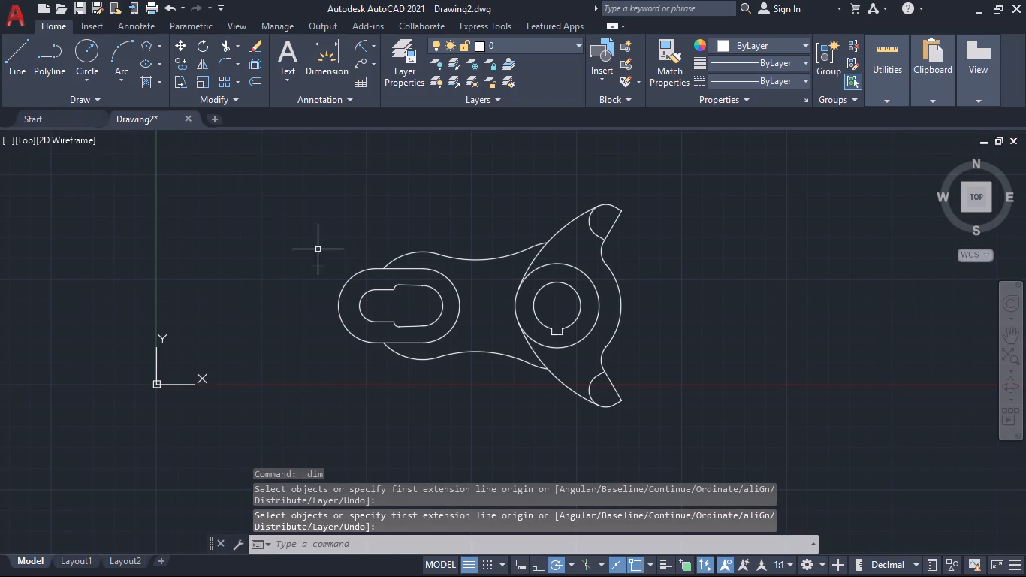
Move the entire part farther up and to the right of the origin, using the keyed boss's centre as base point.
click(306, 189)
click(714, 449)
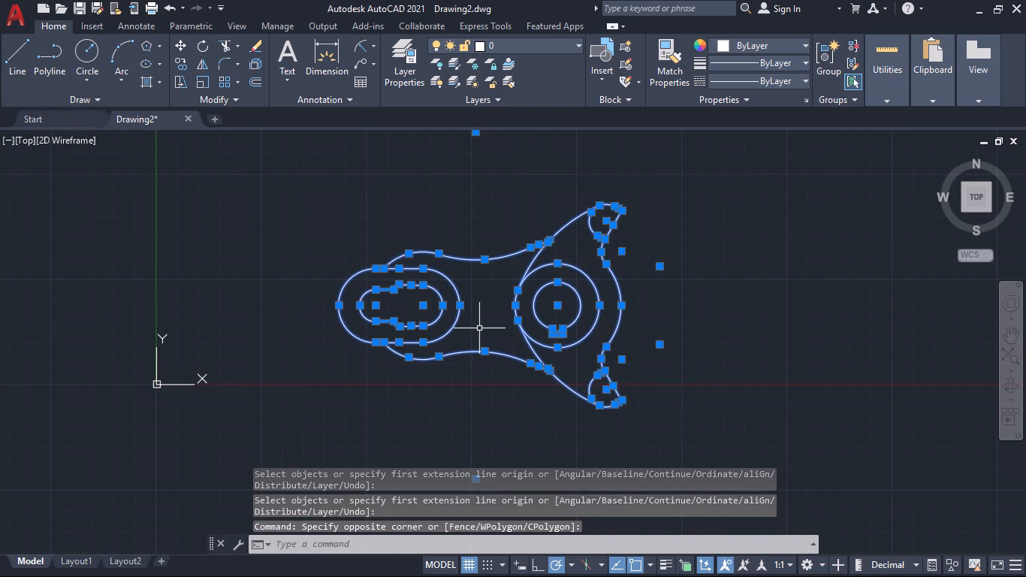
key(m)
key(Return)
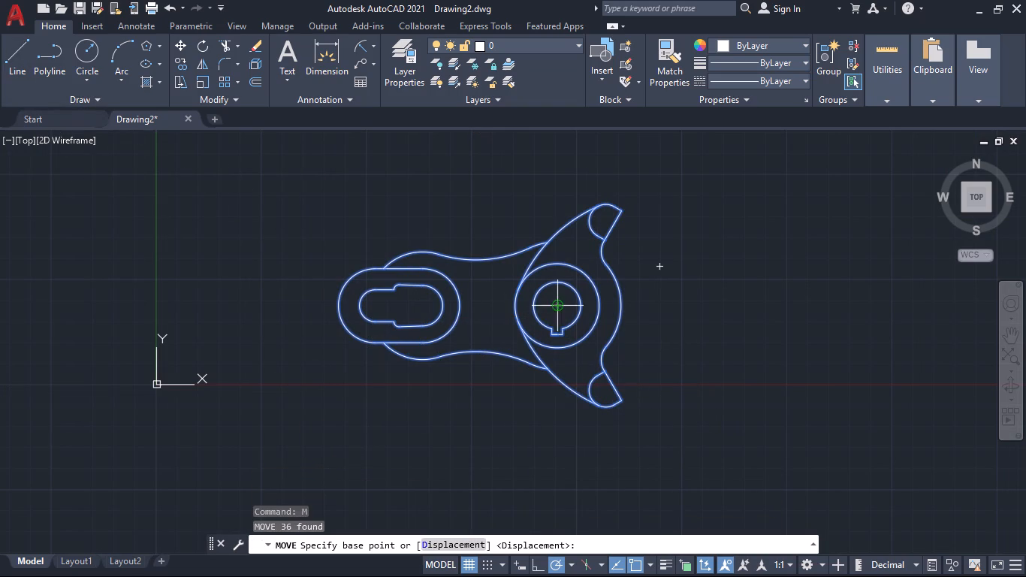
click(554, 307)
scroll(624, 249, down, 2)
middle_drag(659, 231, 626, 344)
click(637, 274)
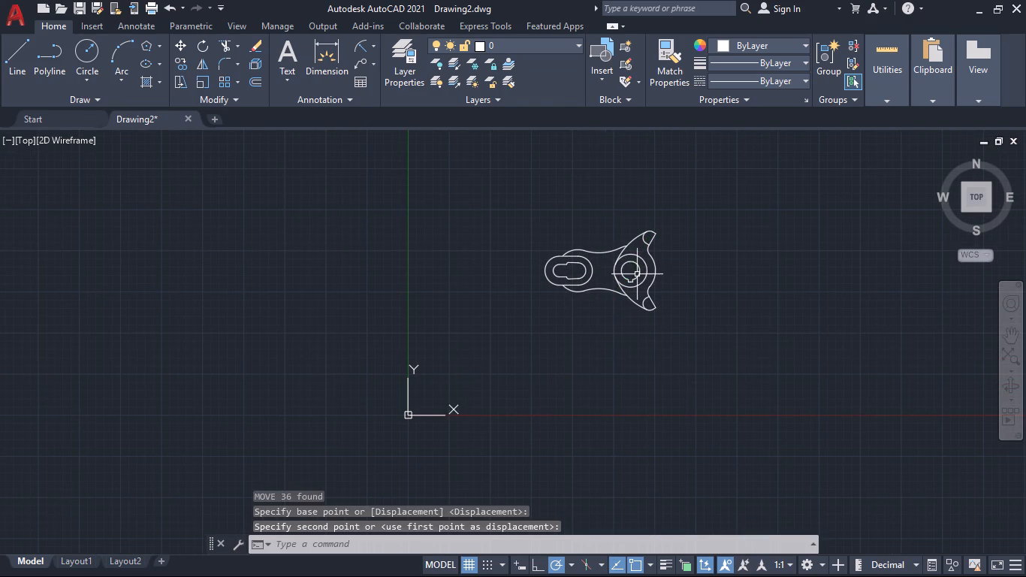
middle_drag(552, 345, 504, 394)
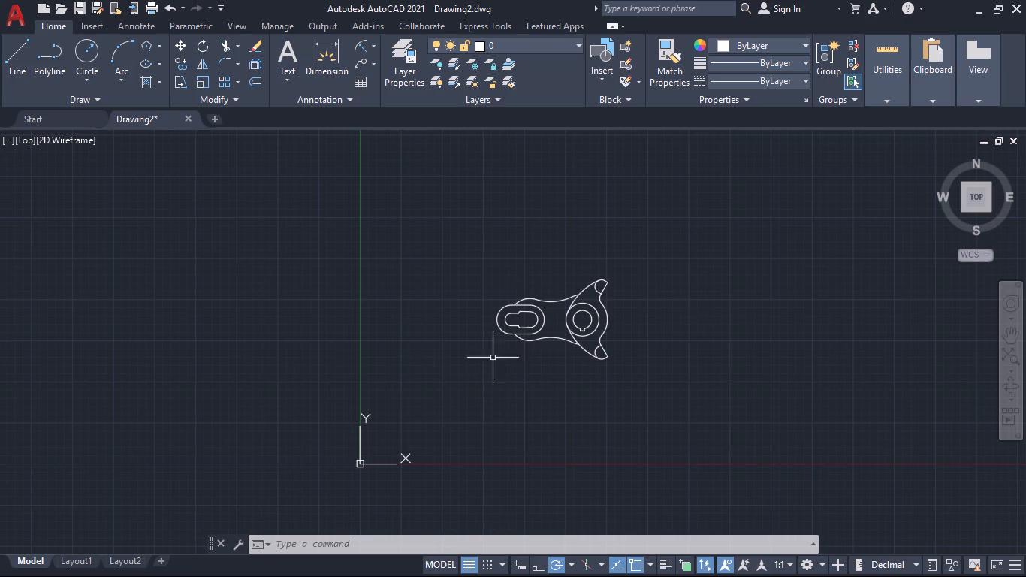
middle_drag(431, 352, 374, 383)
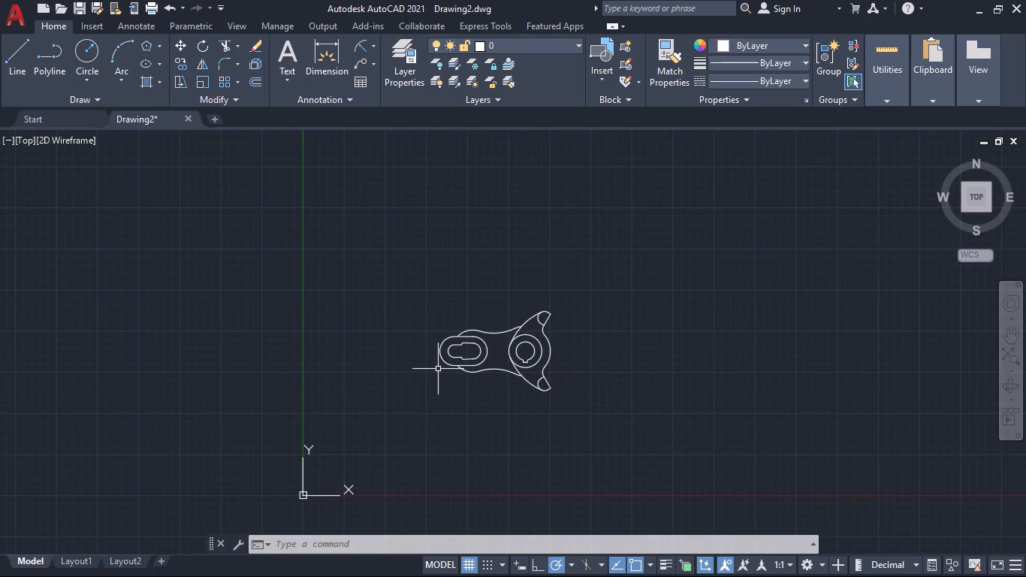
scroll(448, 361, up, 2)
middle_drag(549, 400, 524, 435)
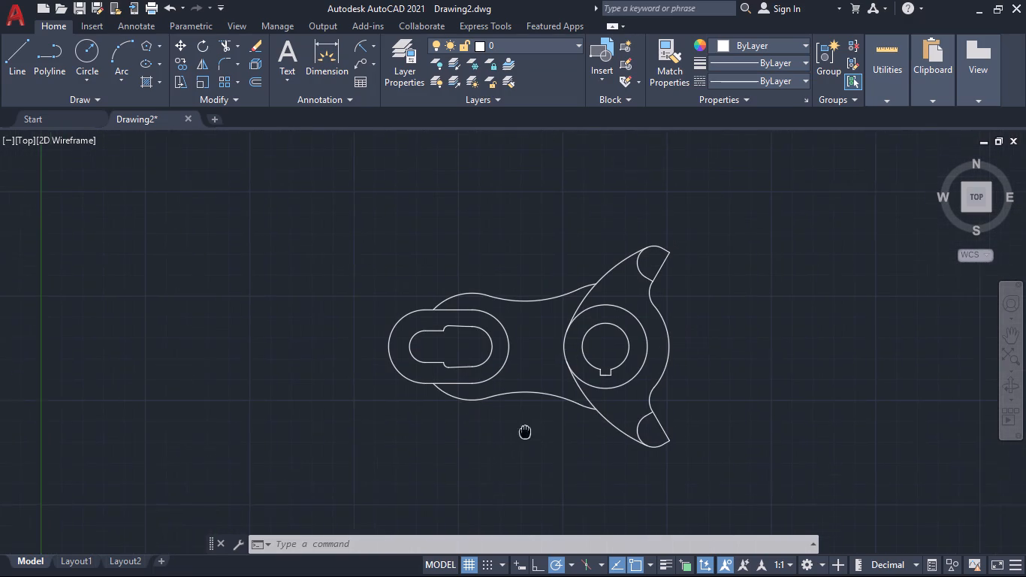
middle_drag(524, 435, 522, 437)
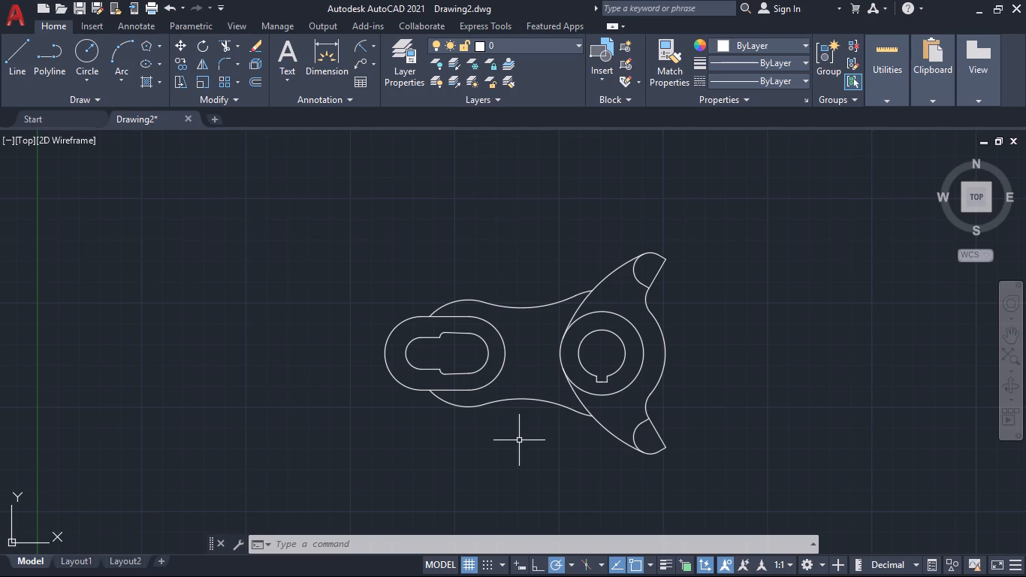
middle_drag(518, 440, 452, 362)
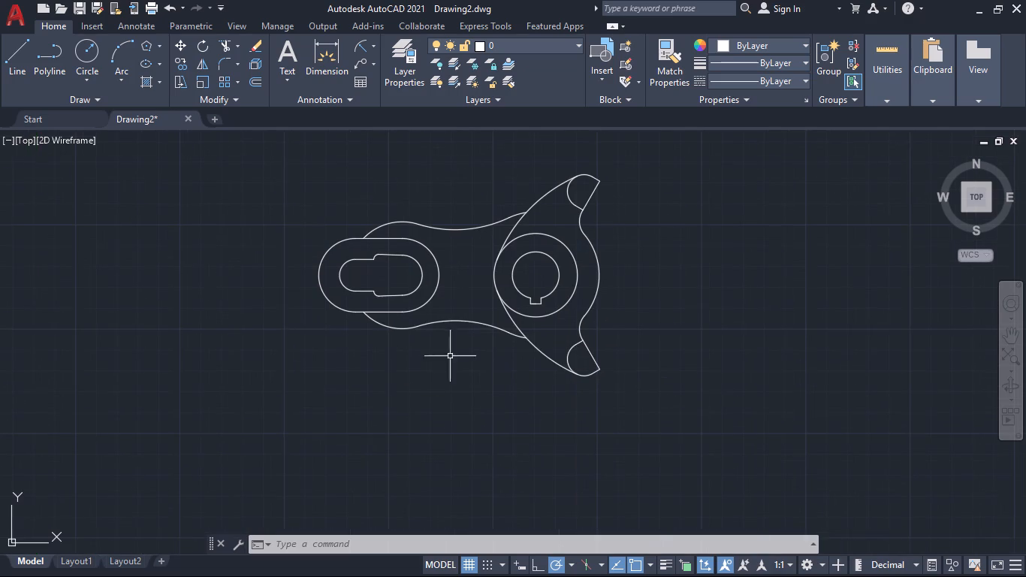
Change the colour property of the entire part's geometry to Red and clear the selection.
click(665, 415)
click(275, 161)
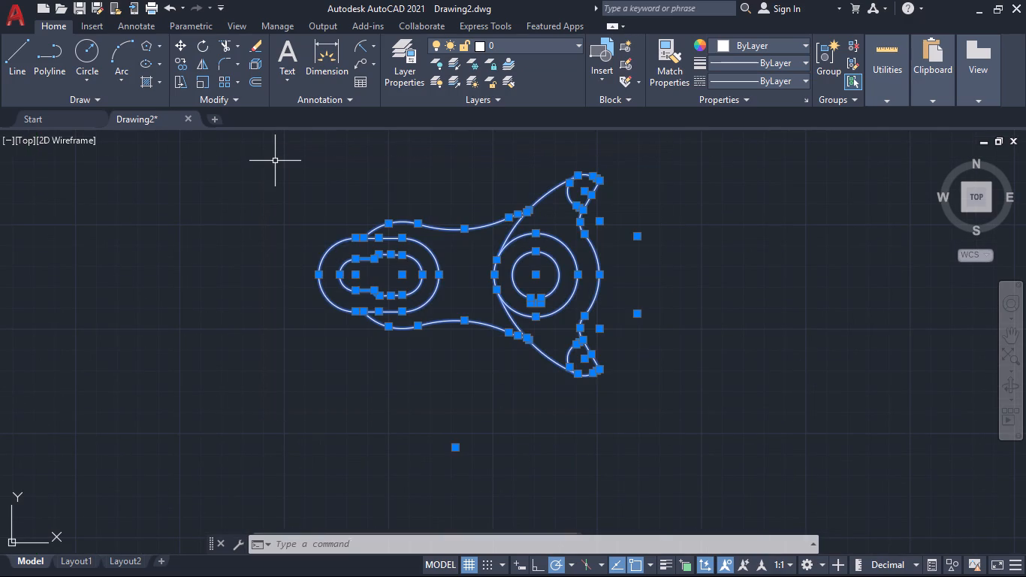
key(ctrl+1)
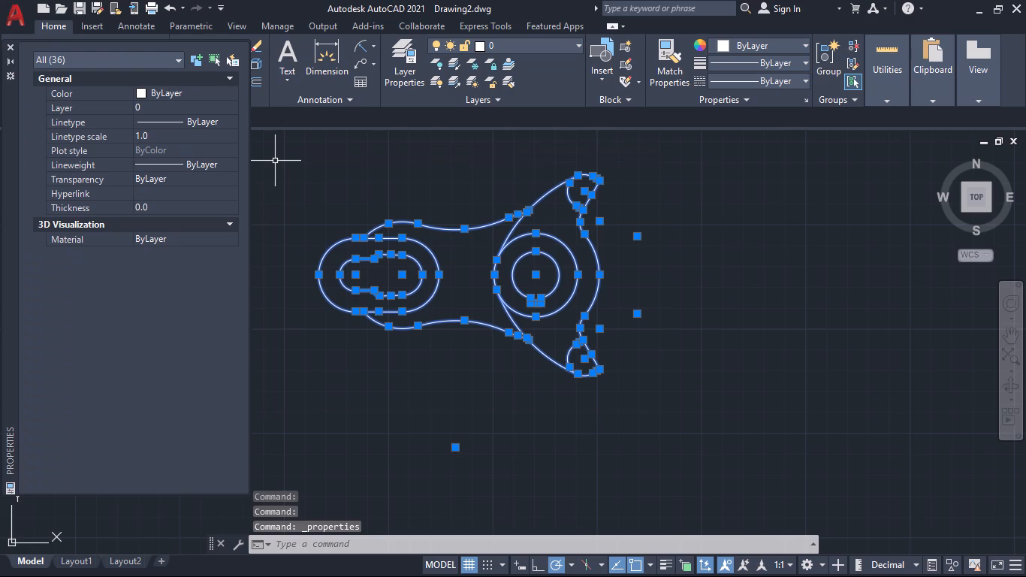
click(220, 95)
click(230, 92)
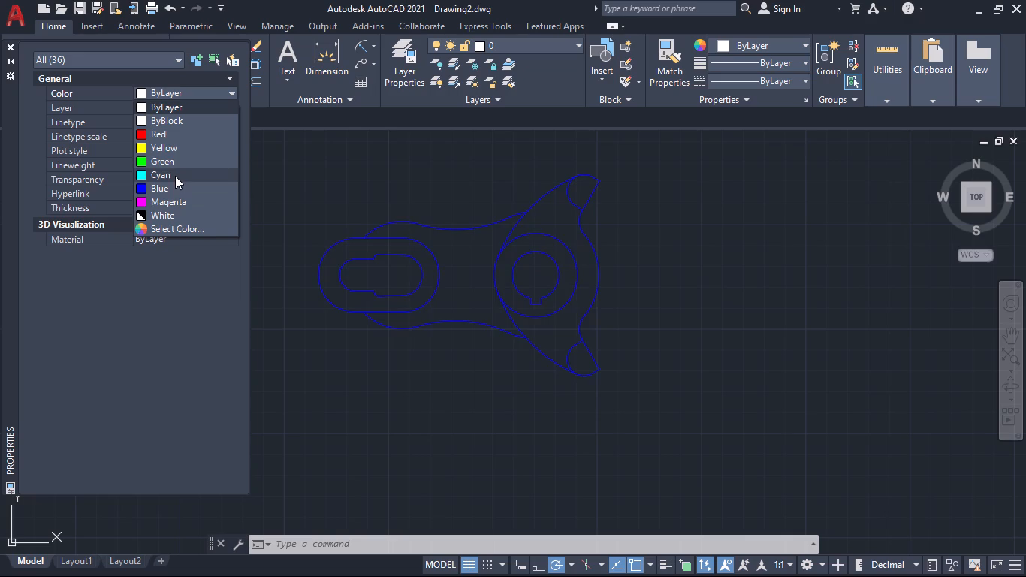
click(173, 133)
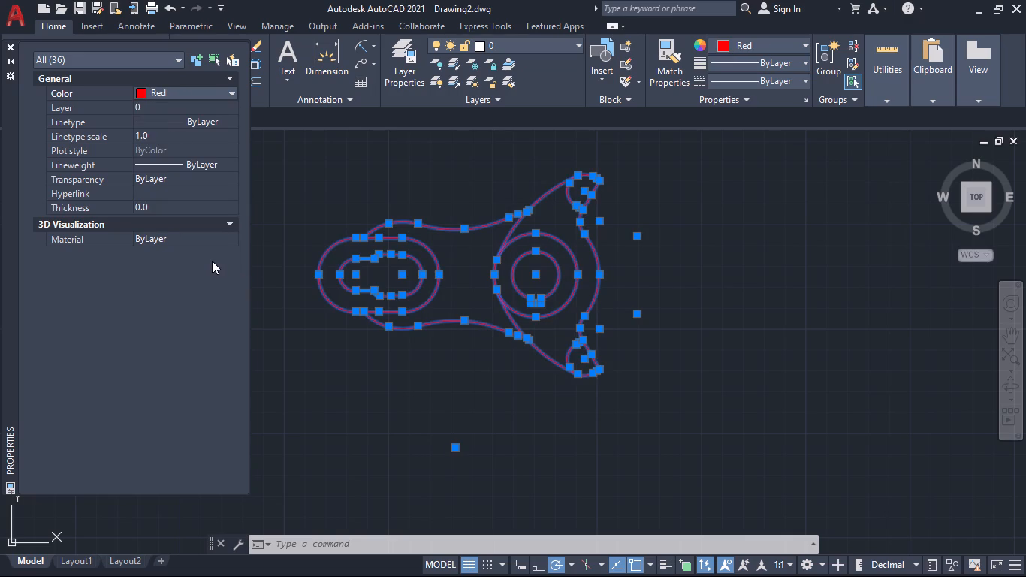
key(Escape)
key(Escape)
click(9, 44)
key(Escape)
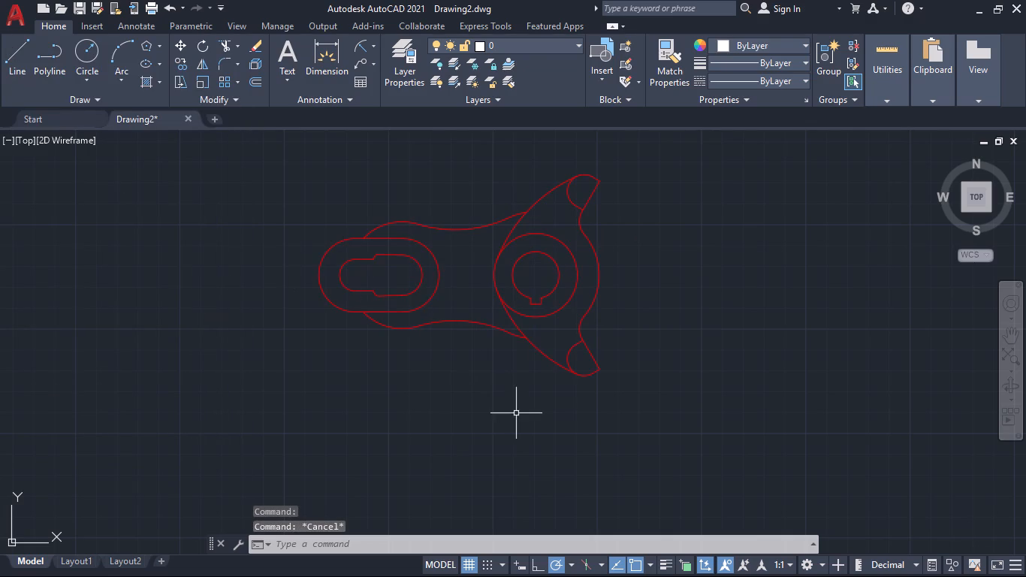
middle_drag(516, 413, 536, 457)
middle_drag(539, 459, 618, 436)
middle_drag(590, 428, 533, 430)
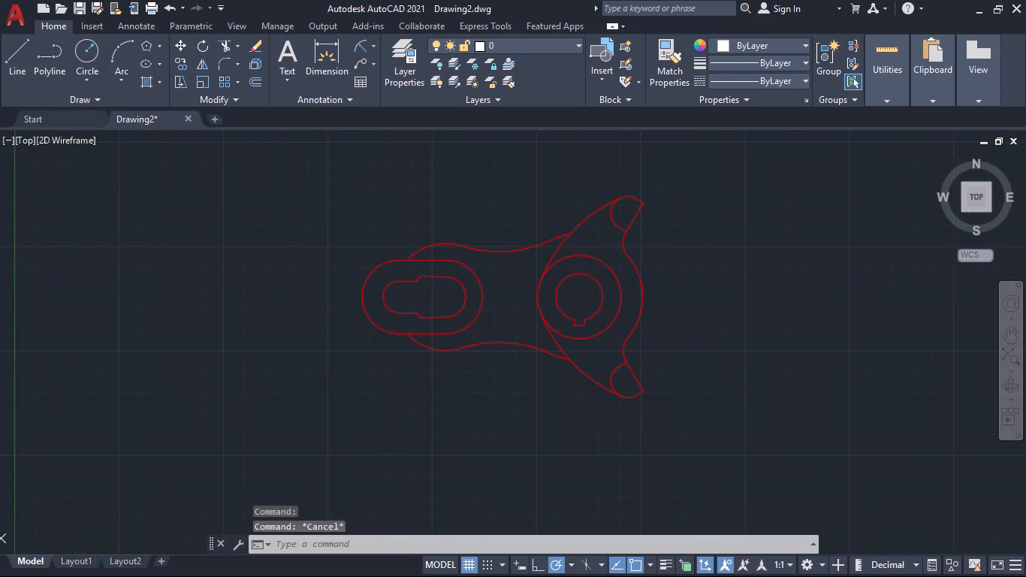
Hatch the boss ring, both arm-tip pads and the slot interior with a solid fill in grey 147,149,152.
key(h)
key(Return)
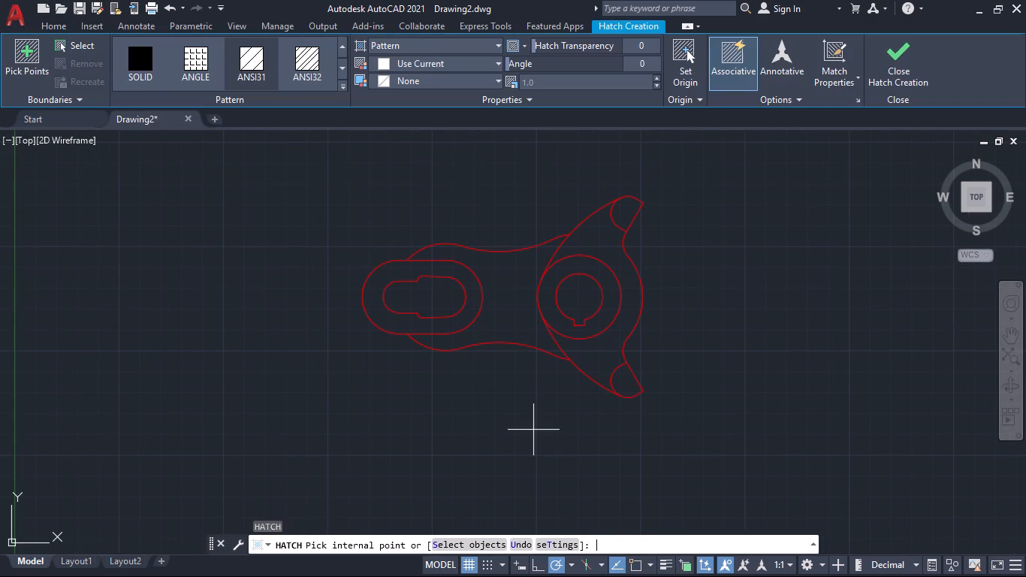
click(438, 45)
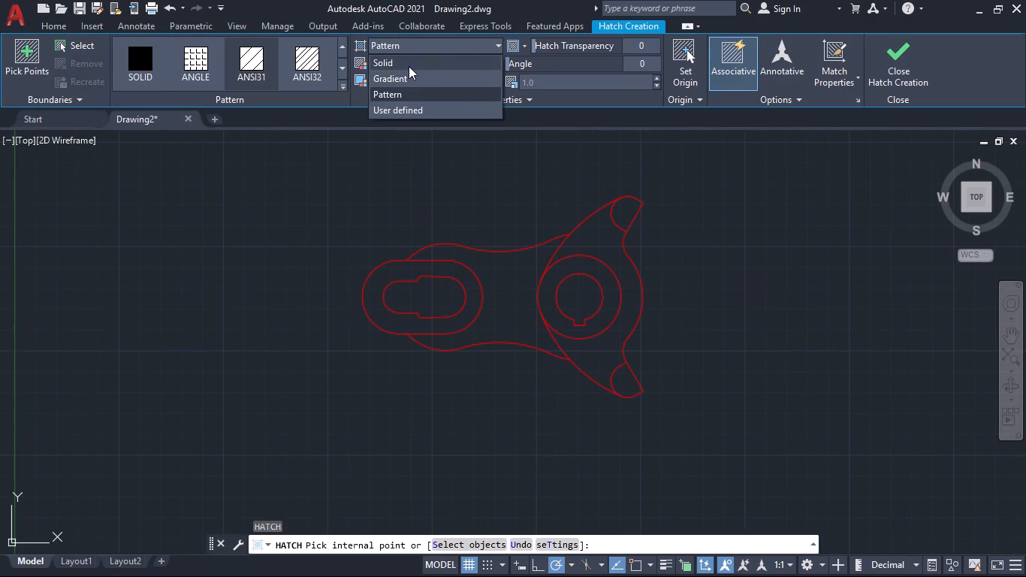
click(409, 66)
click(426, 65)
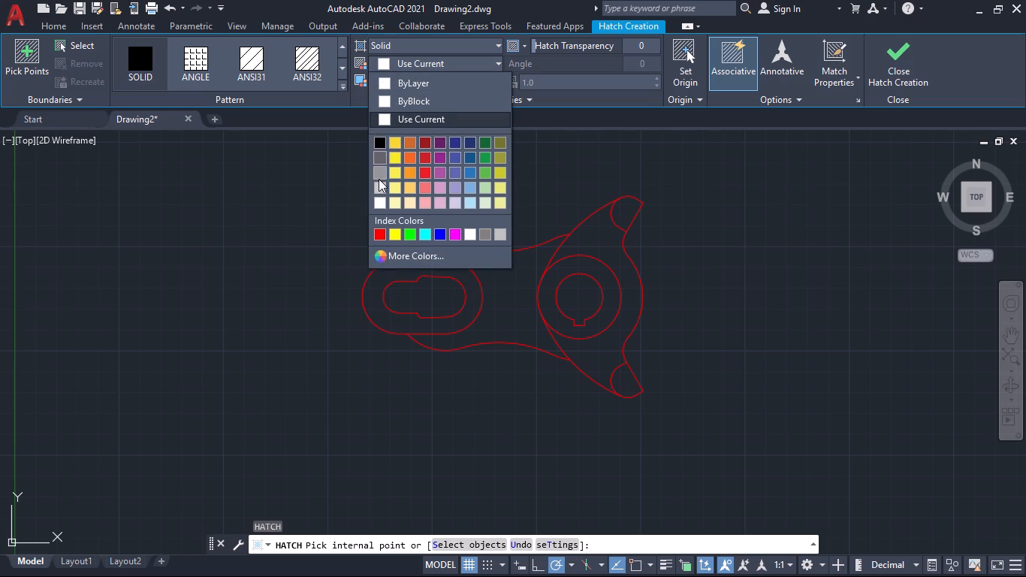
click(378, 170)
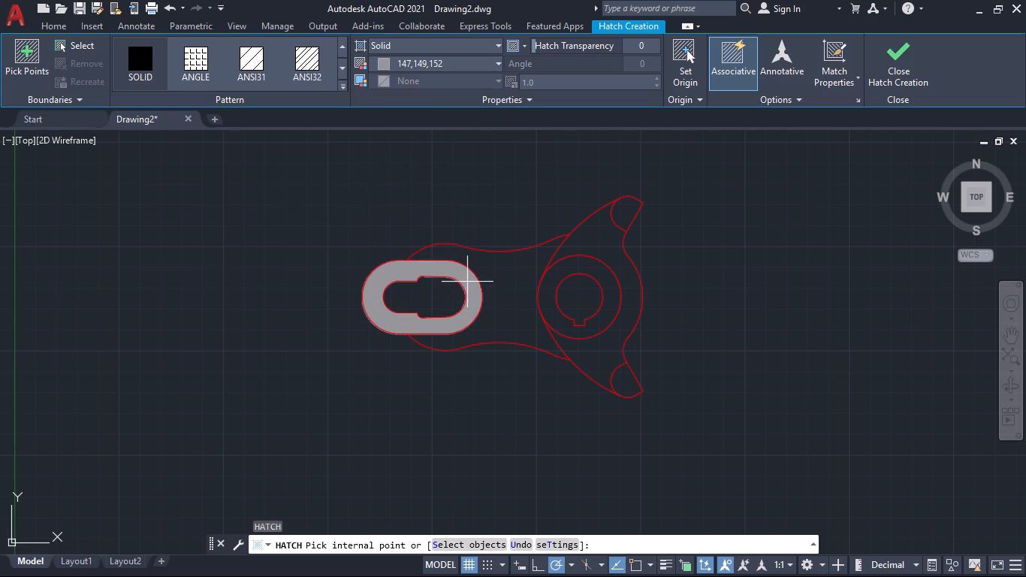
click(572, 262)
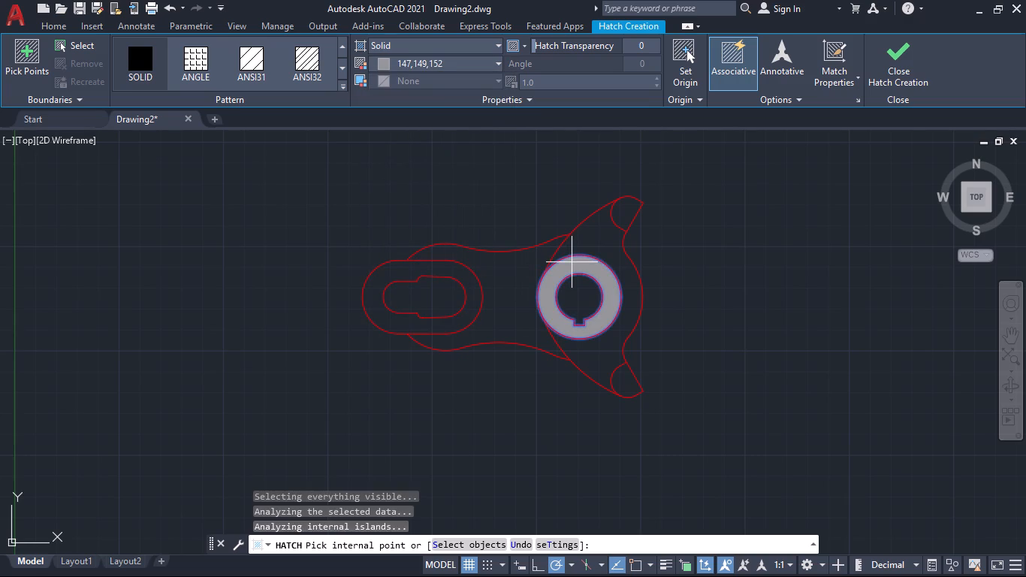
click(628, 213)
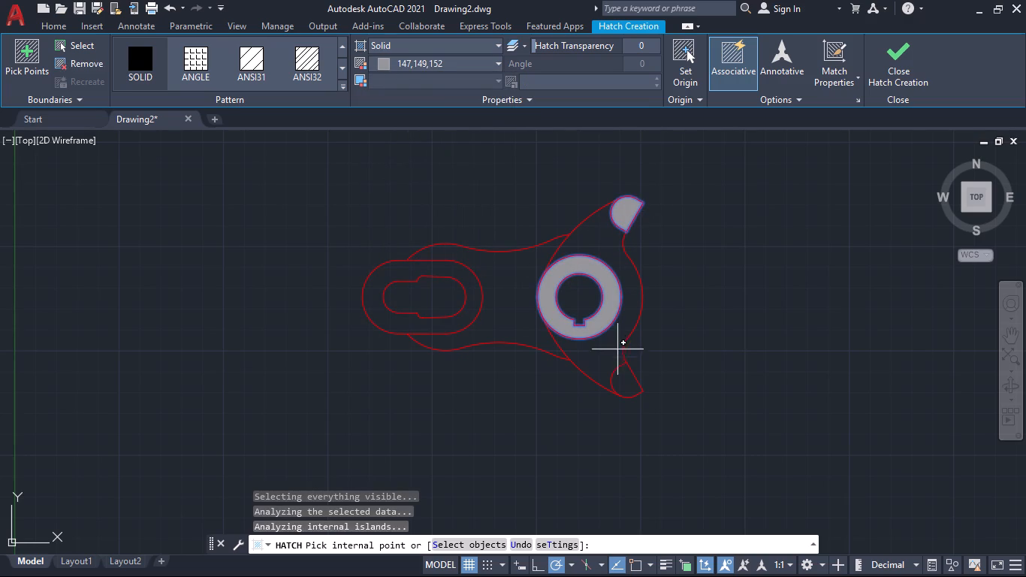
click(624, 376)
click(434, 286)
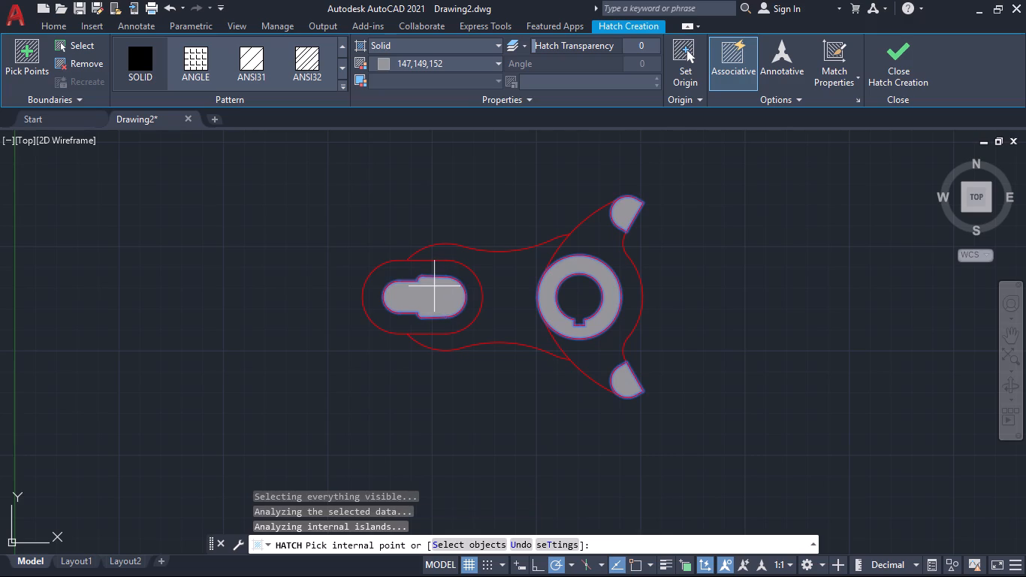
key(Return)
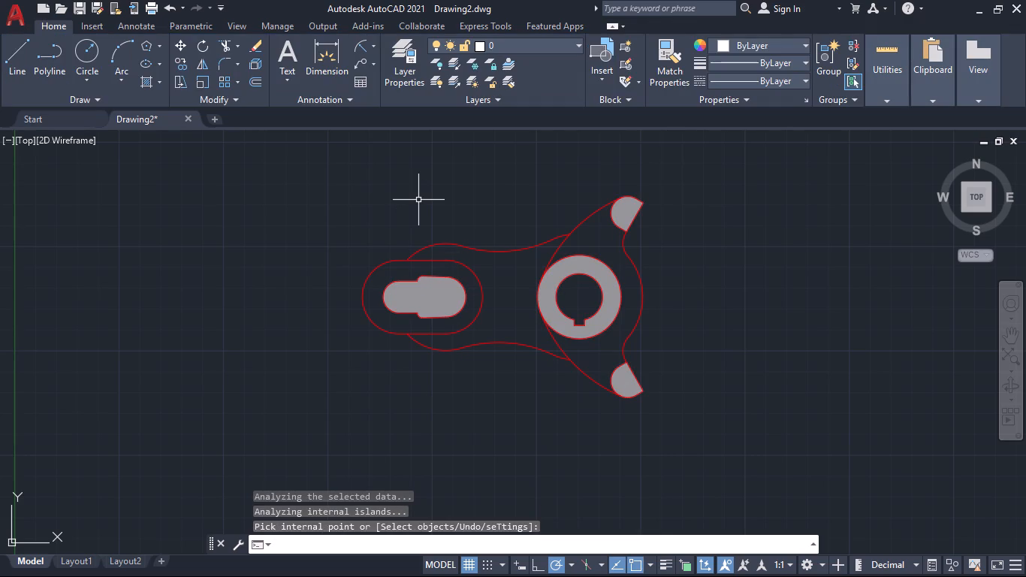
Hatch the slotted end's outer band, the connecting body and the arm body with solid light grey 199,200,202.
key(Return)
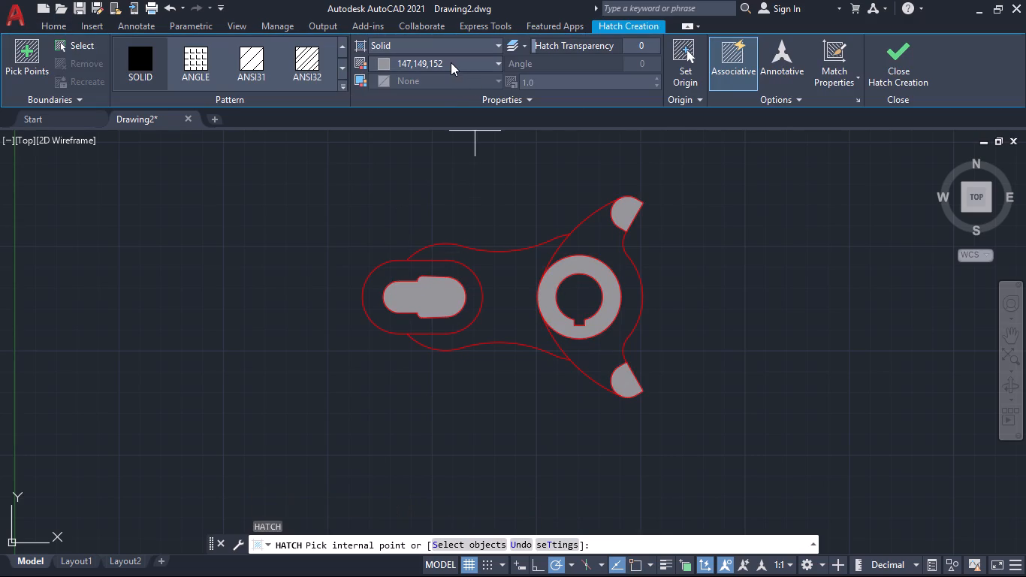
click(451, 62)
click(376, 183)
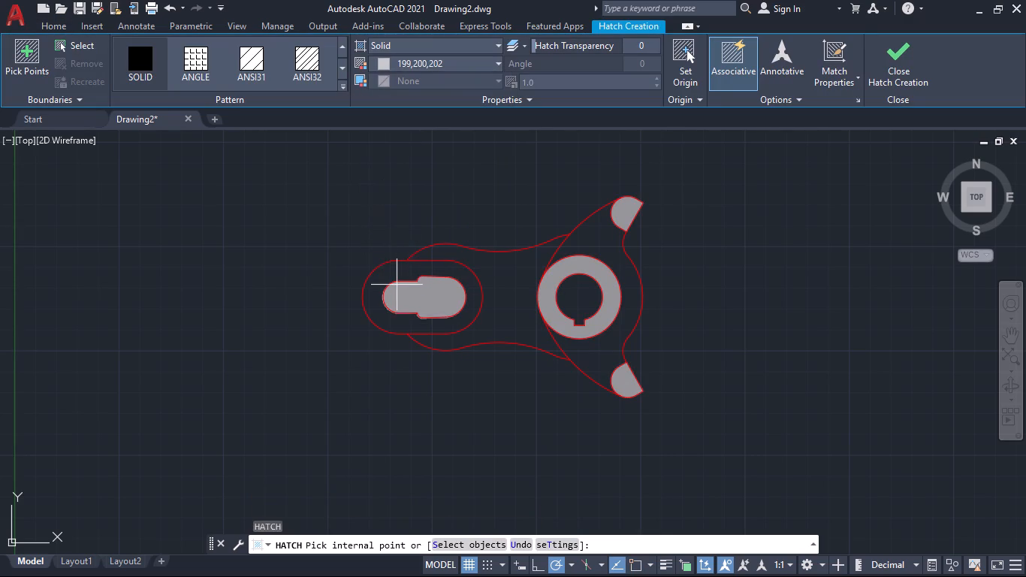
click(393, 274)
click(520, 269)
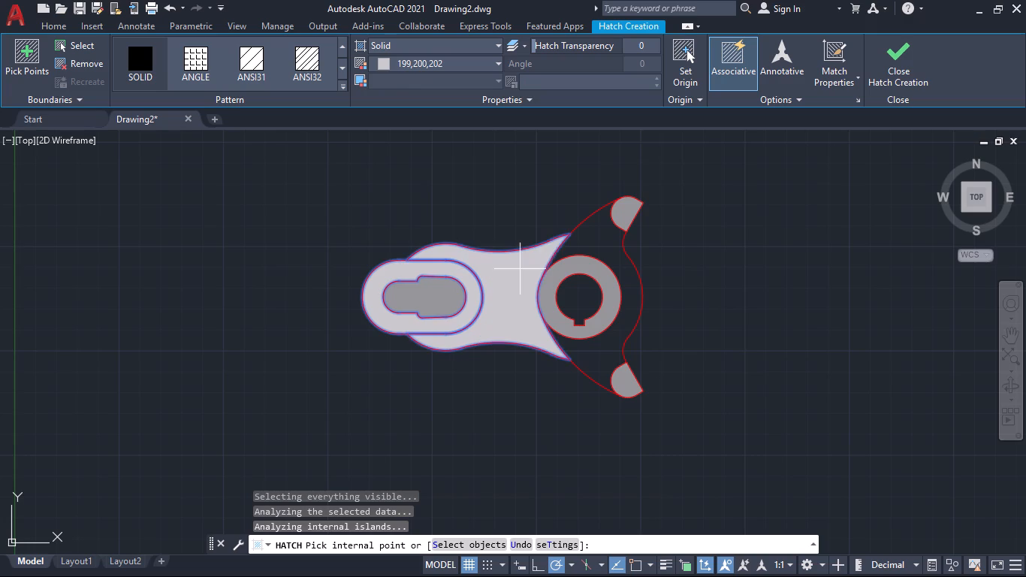
click(590, 243)
key(Return)
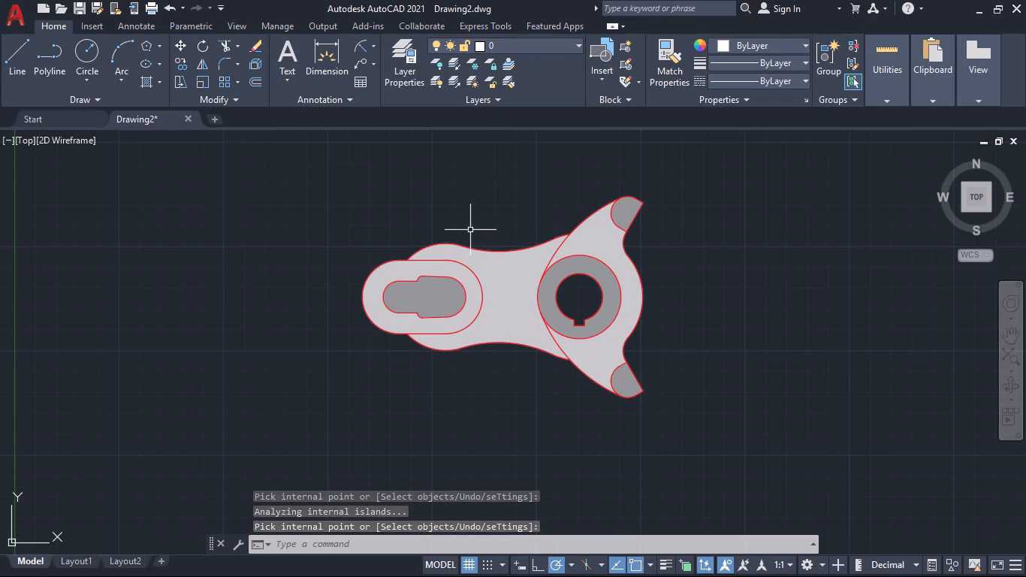
Hatch the keyed bore inside the boss with a solid fill in dark grey 99,100,102.
key(Return)
click(440, 62)
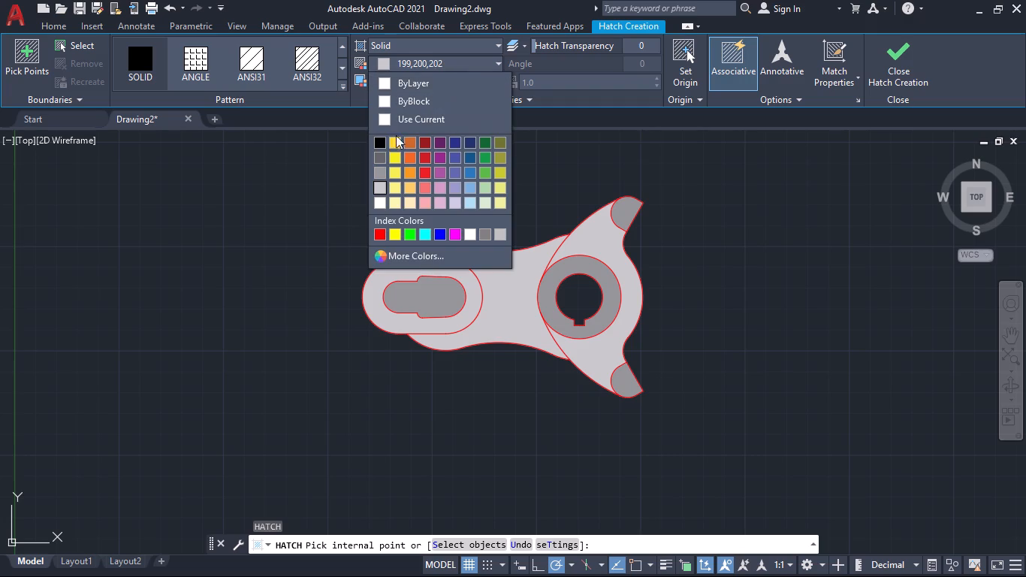
click(379, 158)
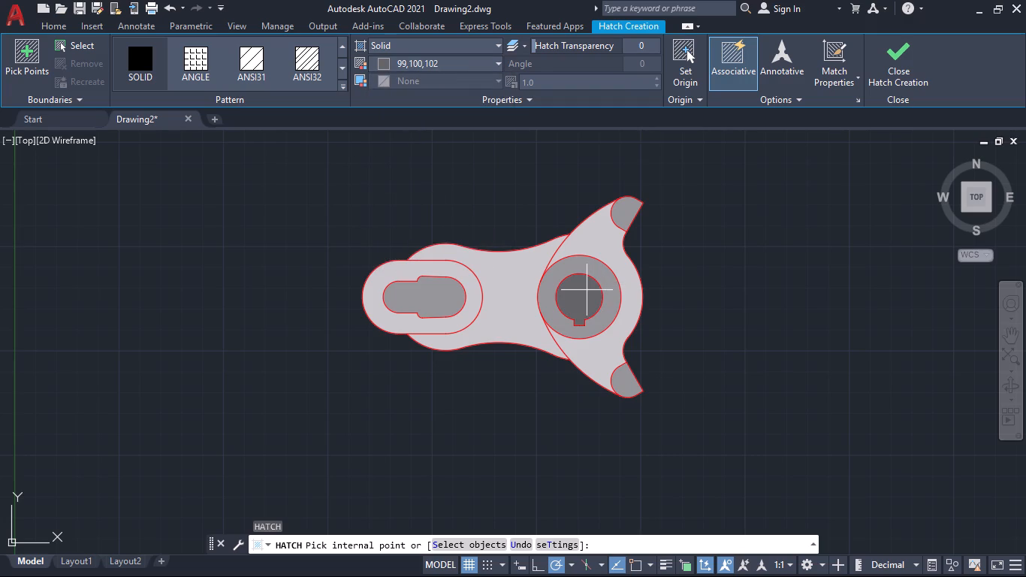
click(586, 290)
key(Return)
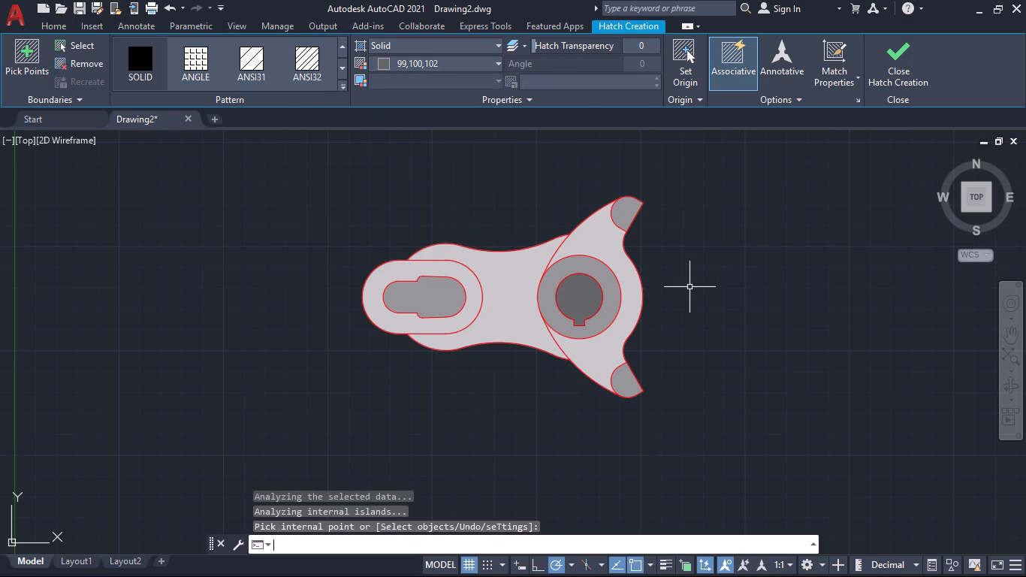
Create a new layer named Dimension.
scroll(725, 302, down, 1)
middle_drag(726, 304, 693, 335)
scroll(665, 333, up, 2)
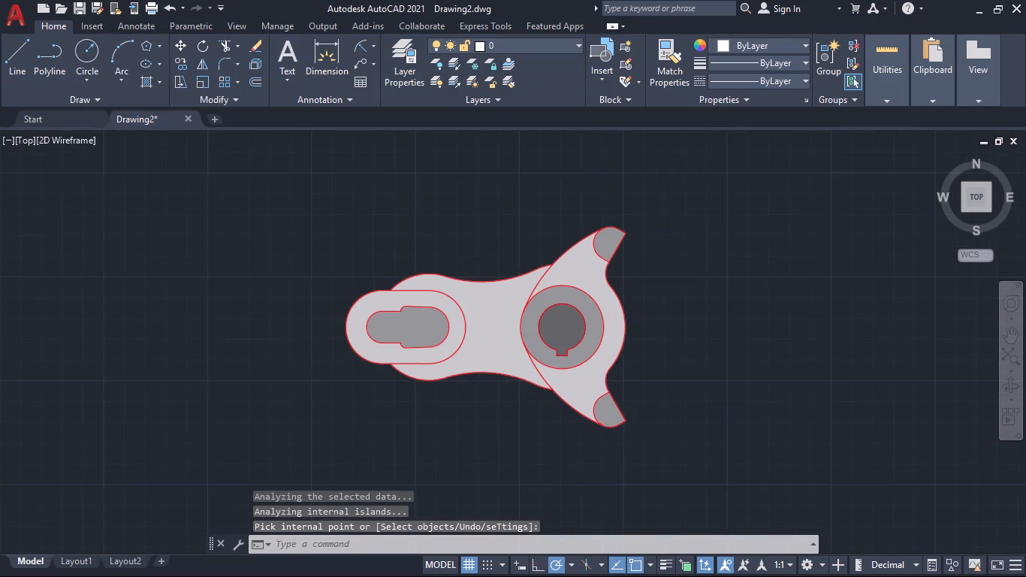
middle_drag(675, 332, 727, 346)
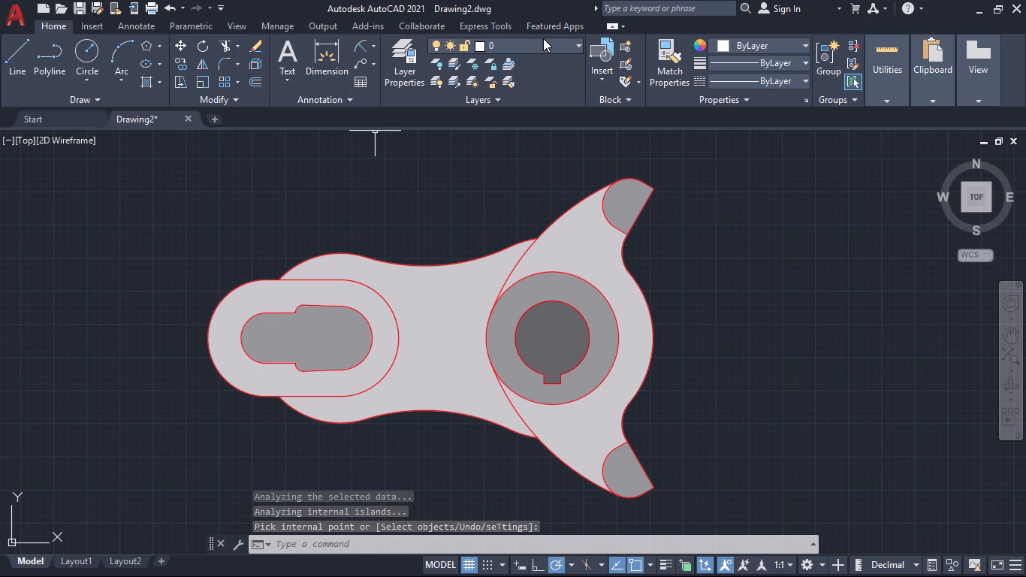
click(554, 44)
click(540, 40)
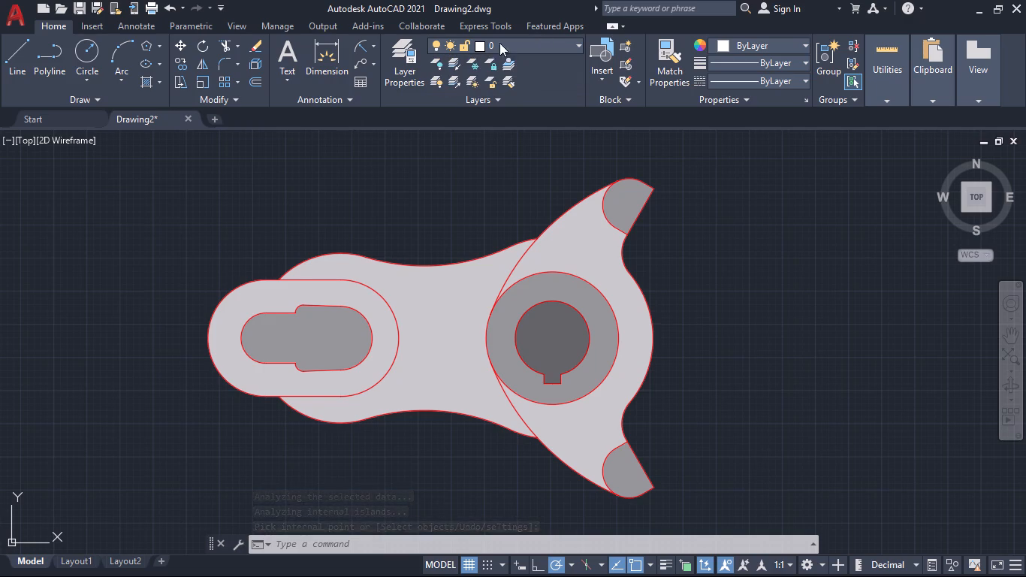
click(405, 47)
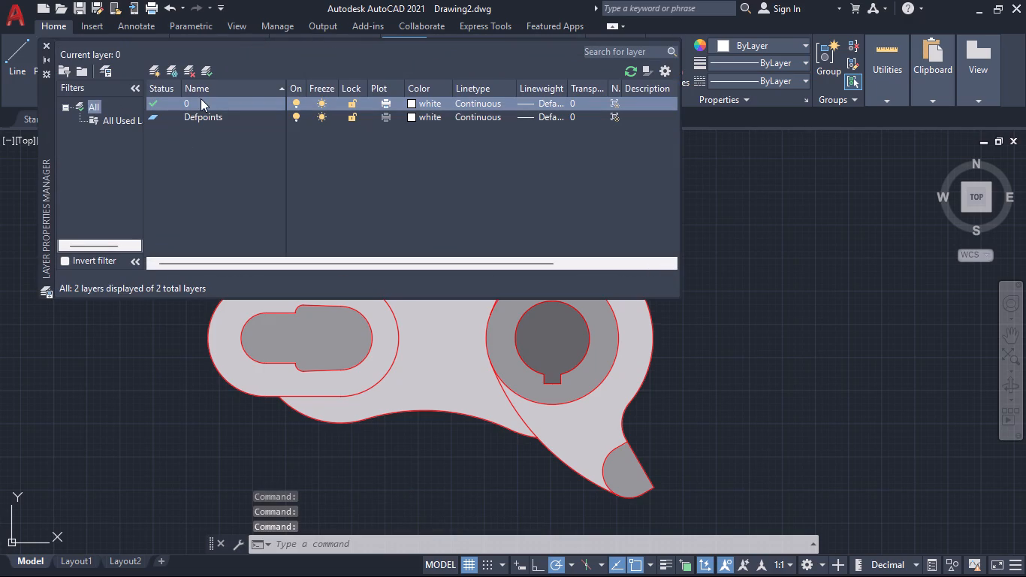
click(156, 62)
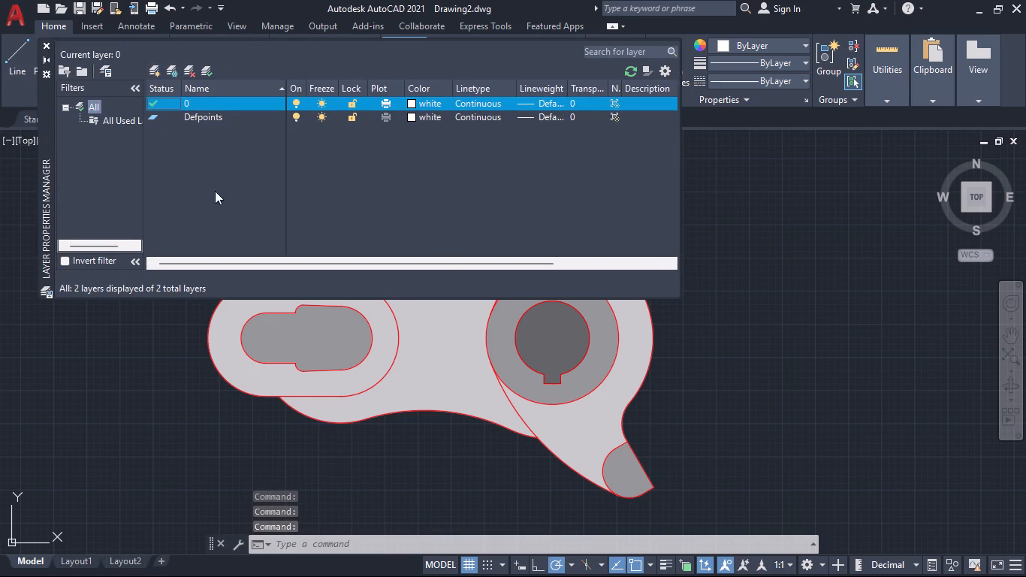
click(150, 70)
key(BackSpace)
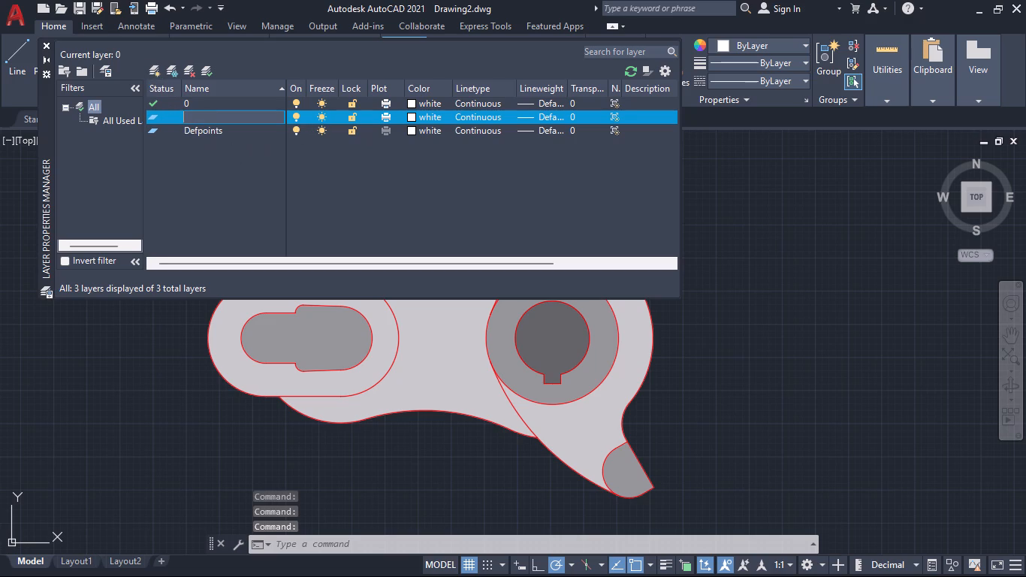
text(Dimension)
key(Return)
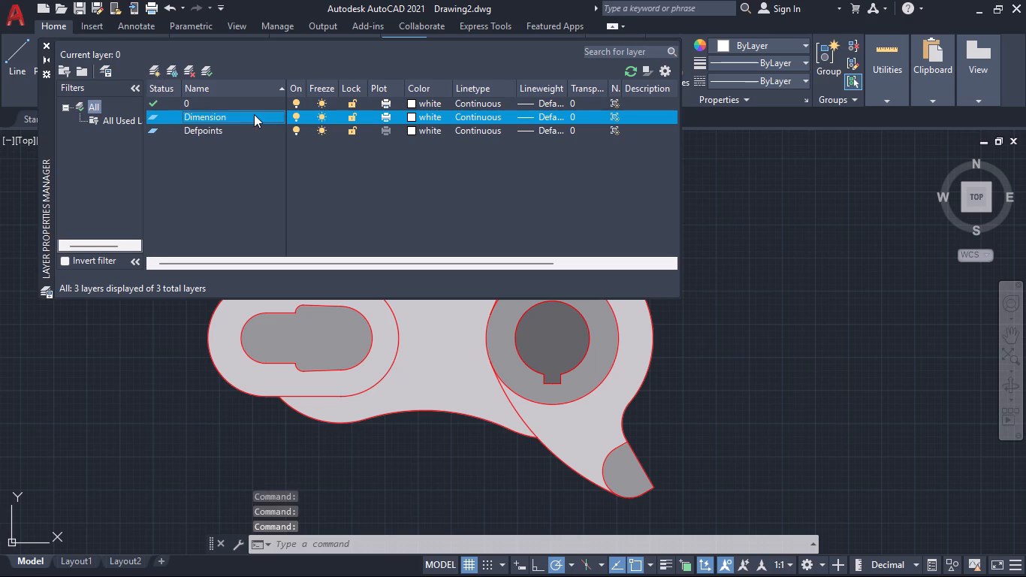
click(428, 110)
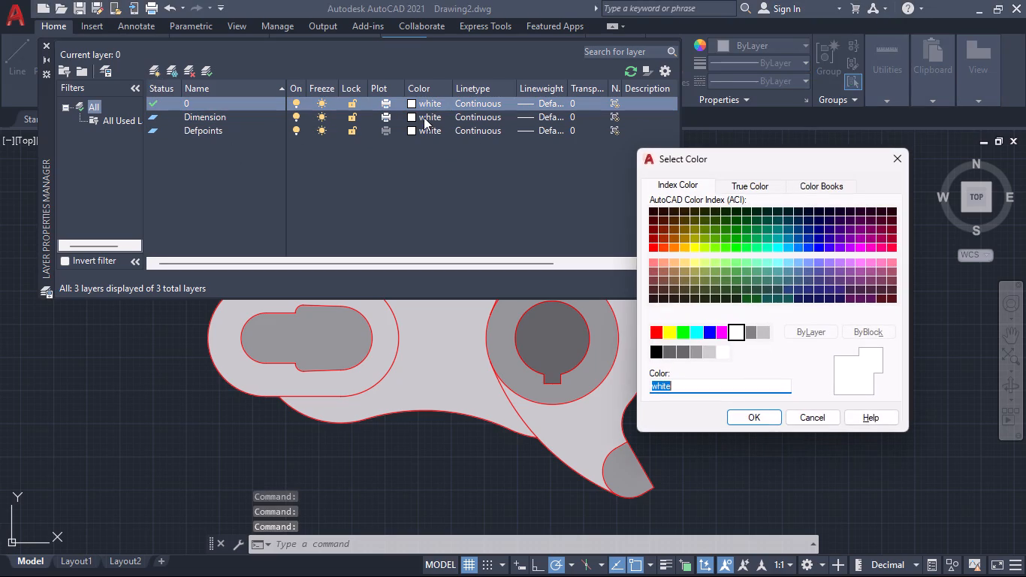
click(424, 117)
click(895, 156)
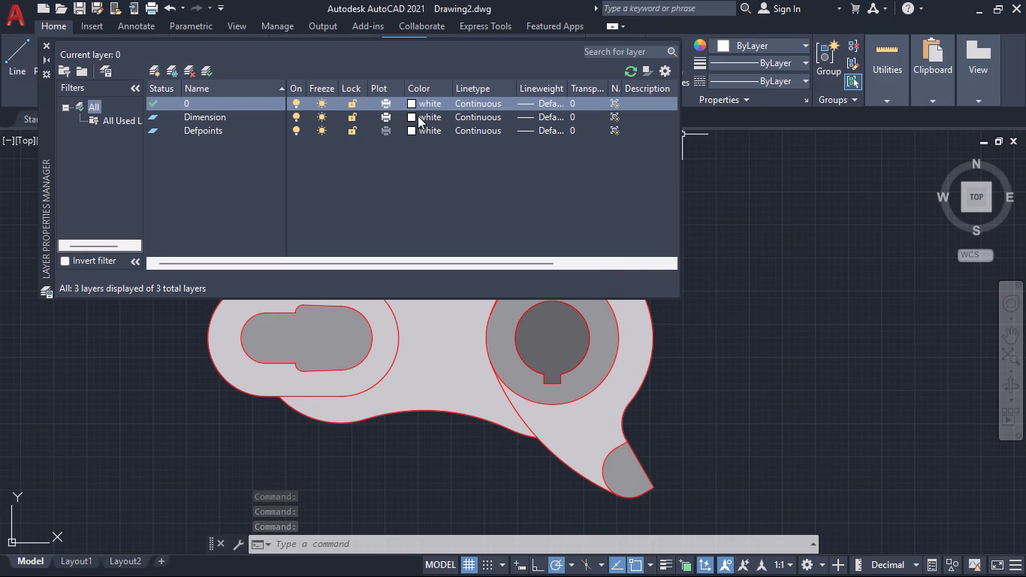
Set the Dimension layer's colour to index colour 120 and close the layer manager.
click(414, 116)
click(412, 116)
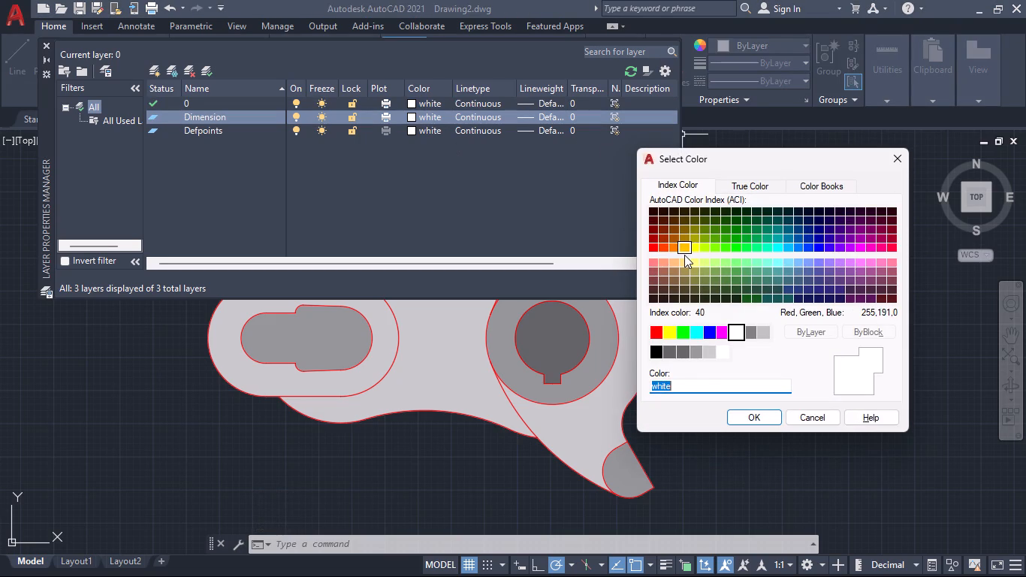
click(769, 246)
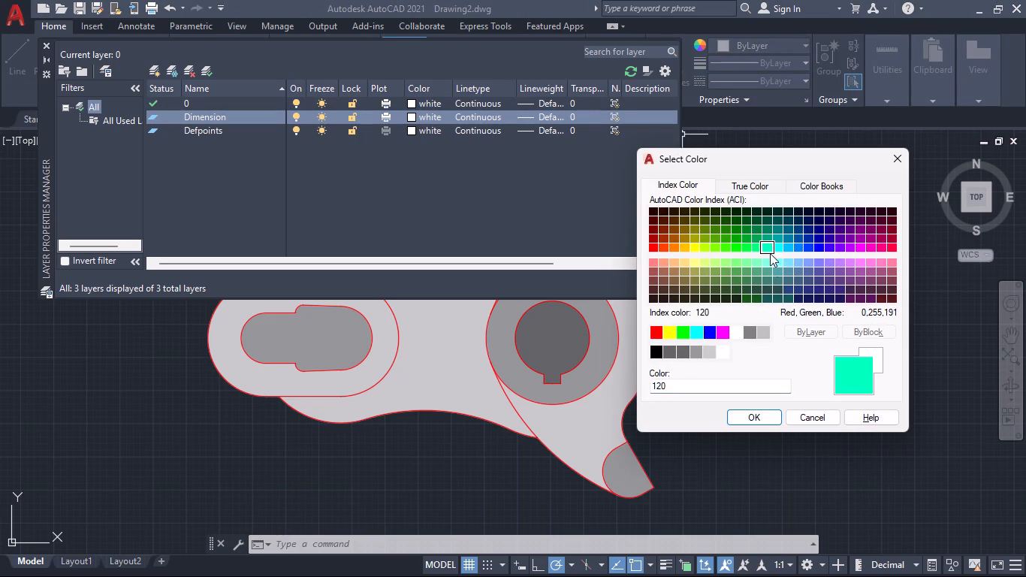
click(755, 412)
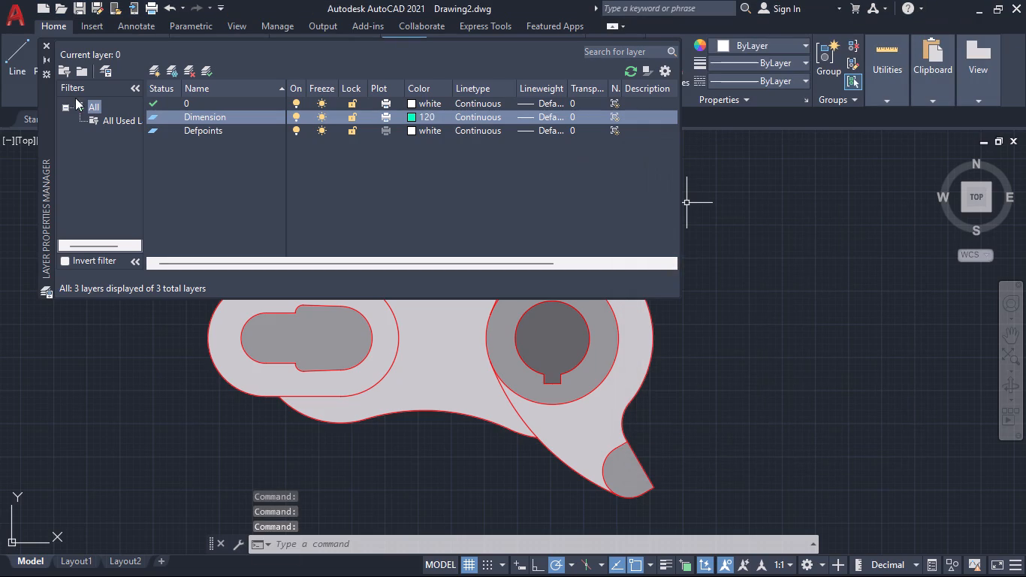
click(44, 44)
Make the Dimension layer current.
middle_drag(125, 191, 204, 173)
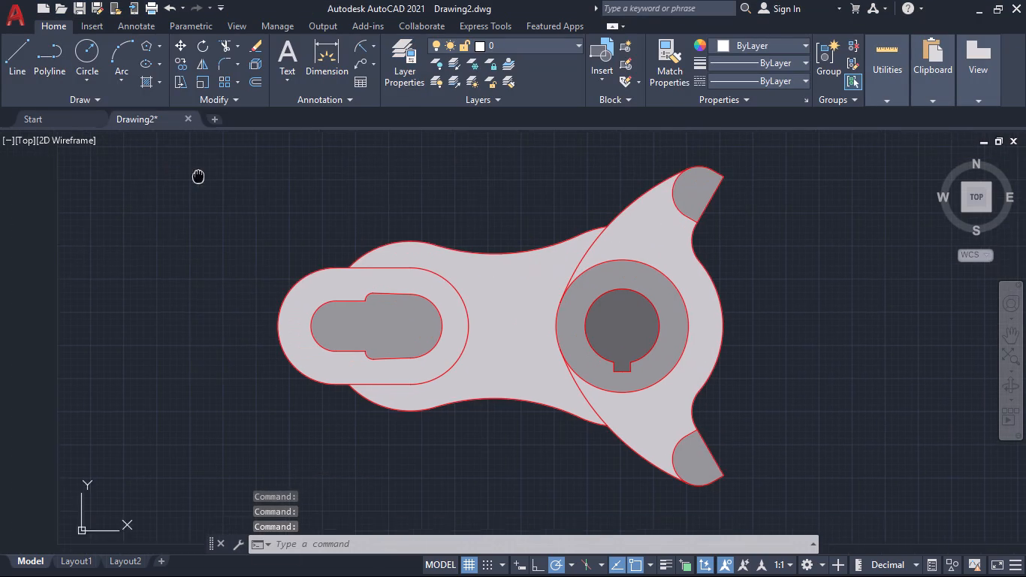
middle_drag(204, 173, 205, 172)
middle_drag(215, 210, 122, 205)
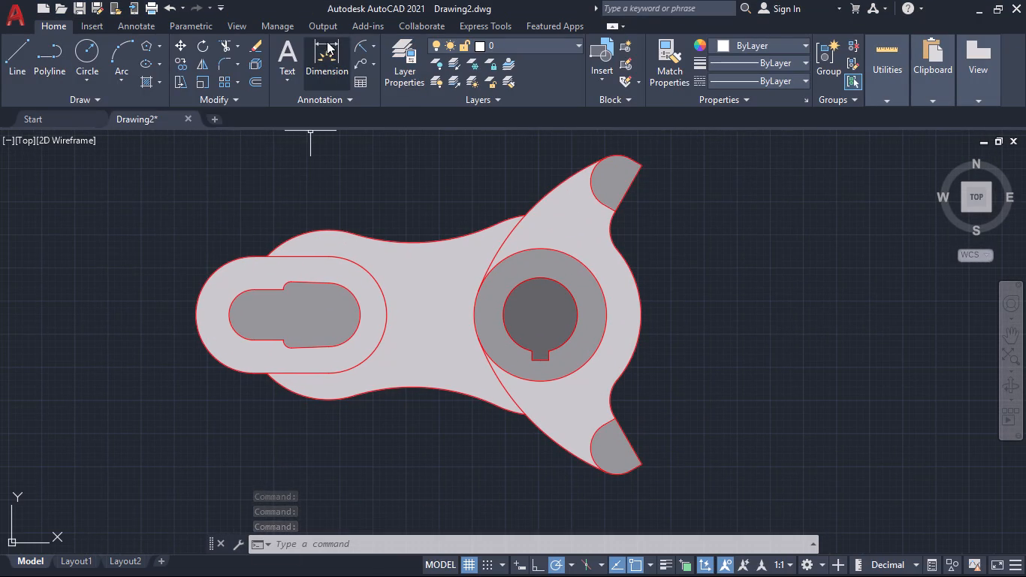
click(499, 41)
click(532, 100)
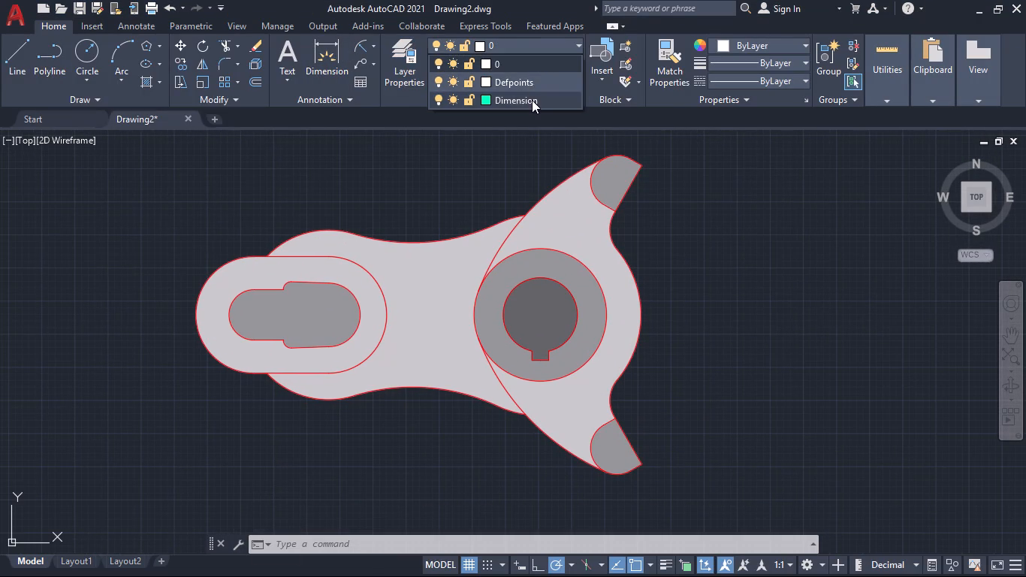
Add a radius dimension to the slotted end's outer arc, placed outside the part on its upper left.
click(327, 53)
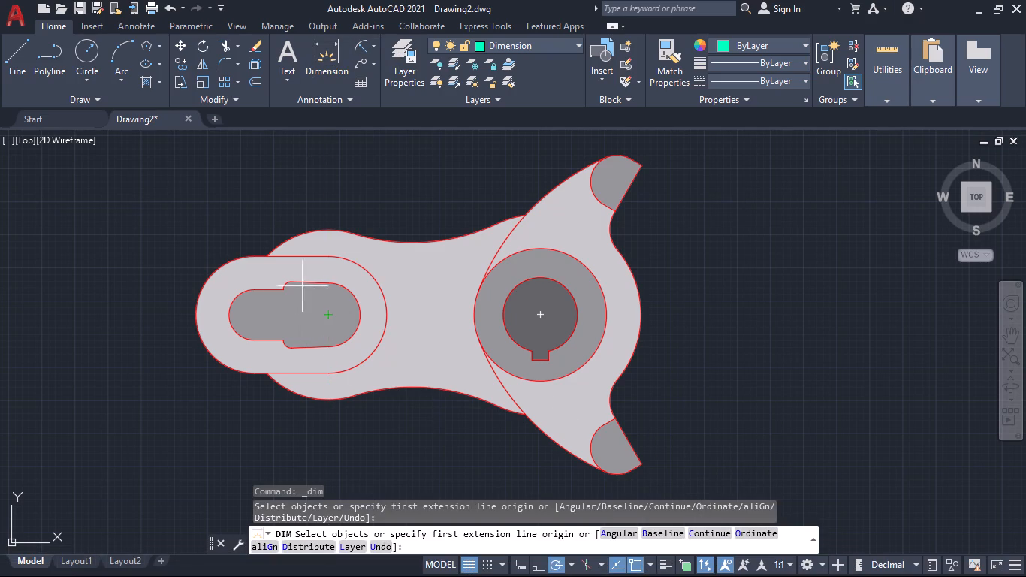
scroll(207, 298, up, 1)
click(198, 282)
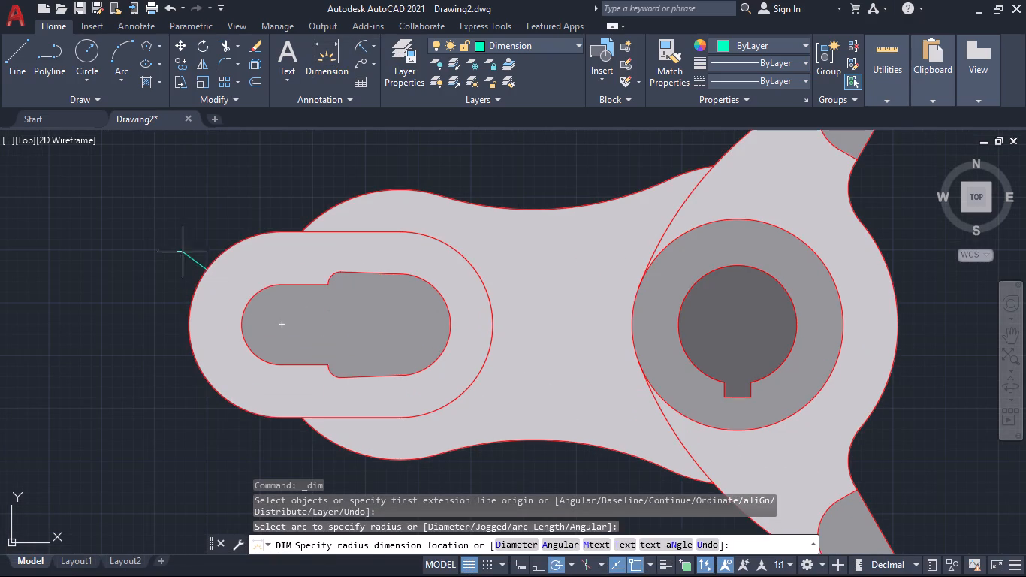
click(159, 224)
key(Escape)
Modify the Standard dimension style, setting the arrow size to 2.
text(d)
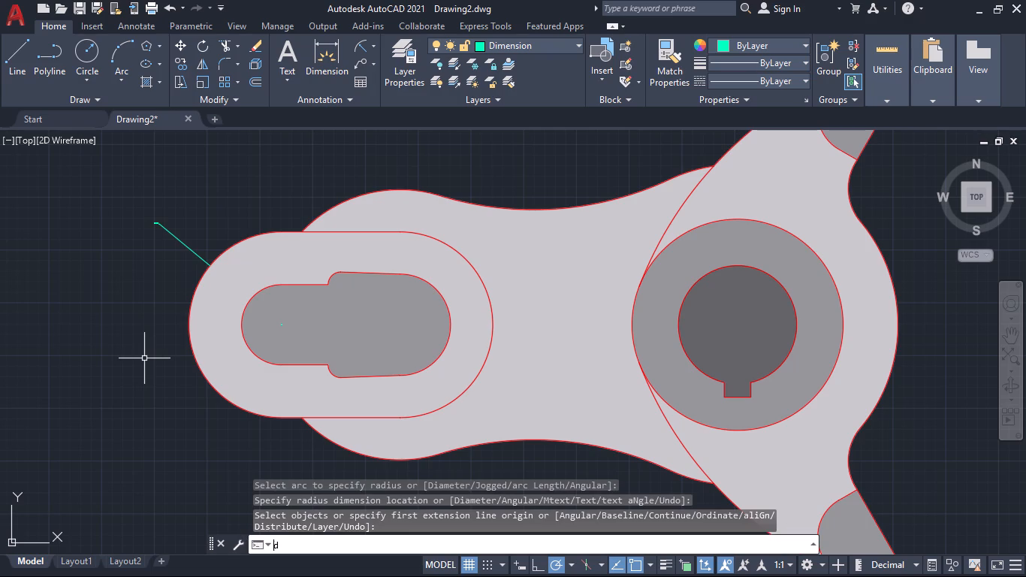
key(space)
click(668, 266)
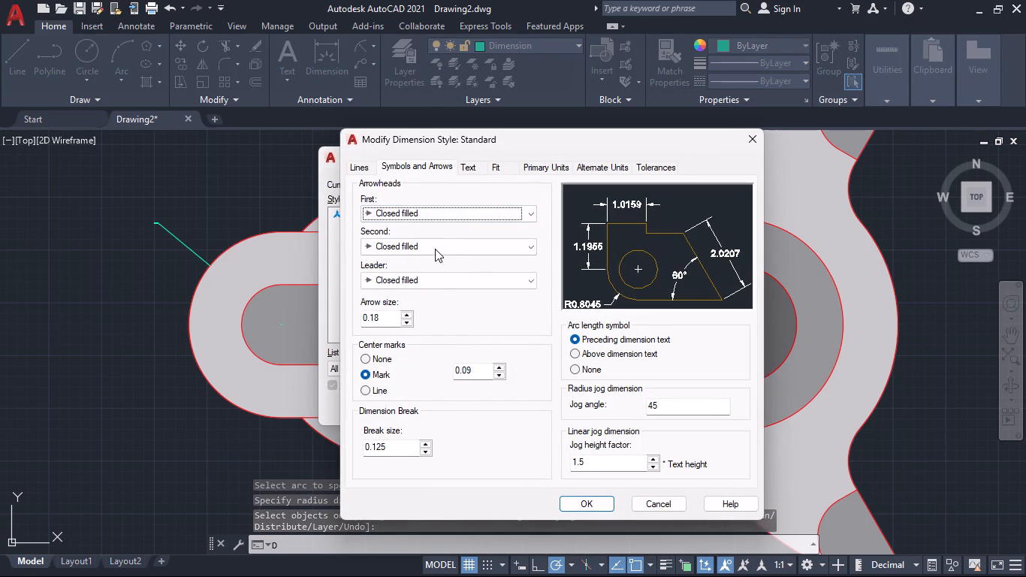
double_click(389, 316)
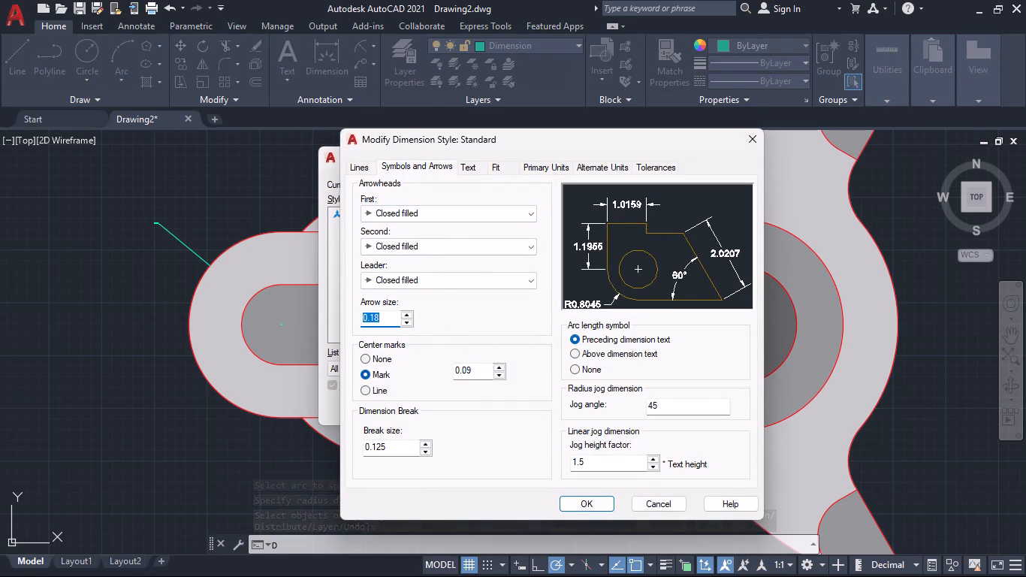
key(2)
key(Return)
Set the Standard dimension style's text height to 2.5, make the style current and close the style manager.
click(468, 168)
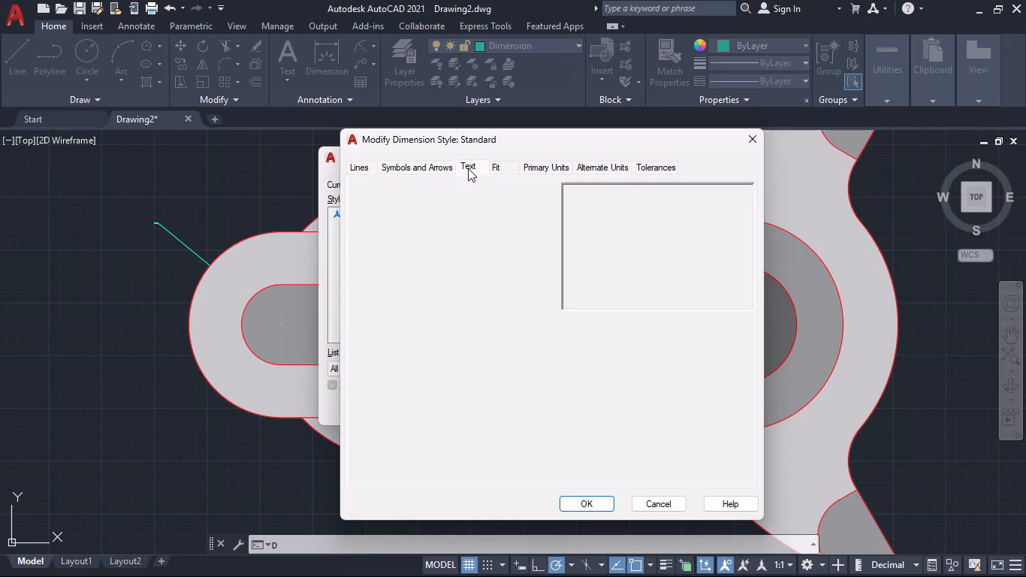
double_click(513, 279)
key(1)
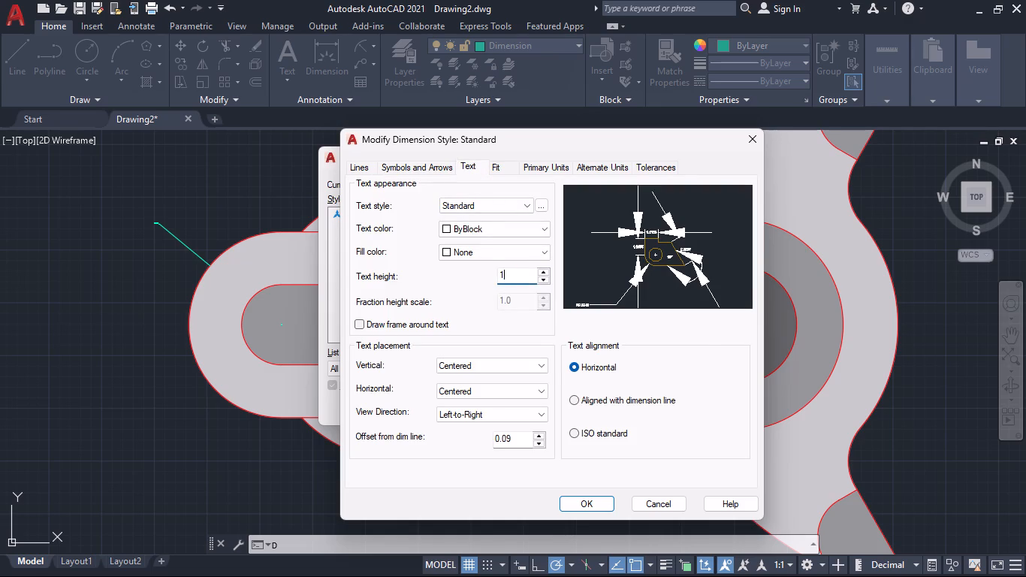
key(BackSpace)
text(2.5)
key(Return)
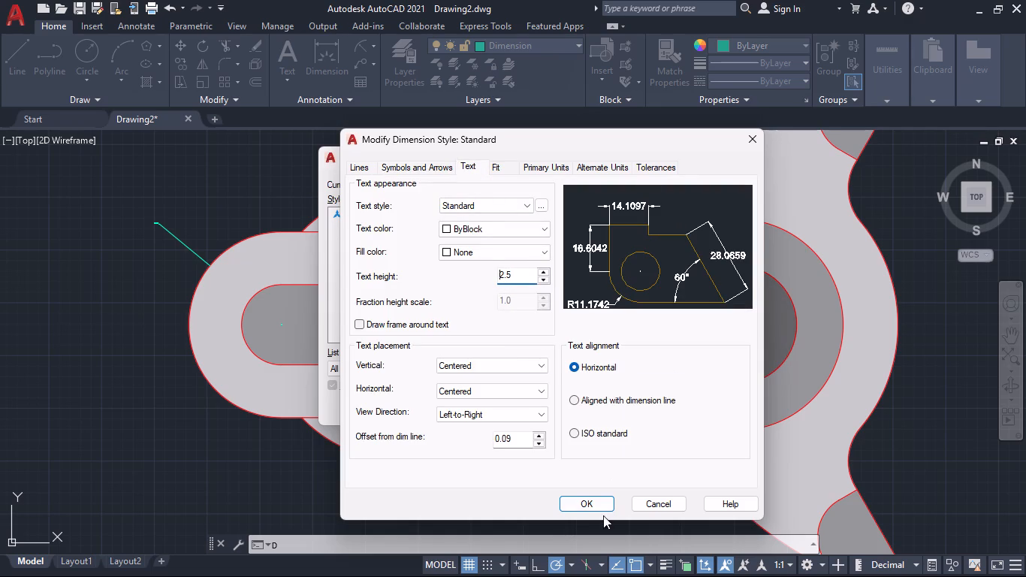
drag(593, 501, 593, 515)
click(590, 497)
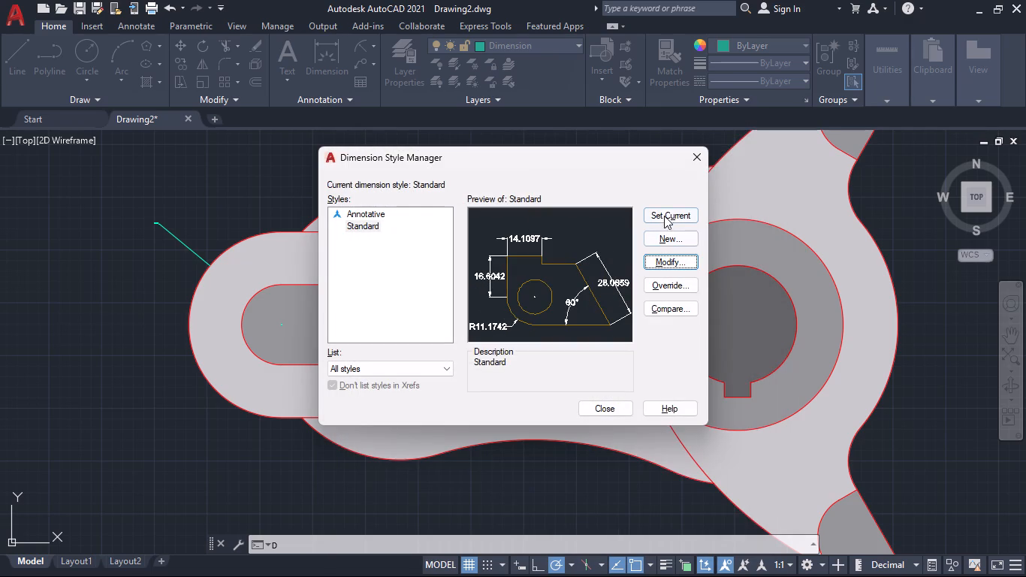
click(664, 213)
click(600, 412)
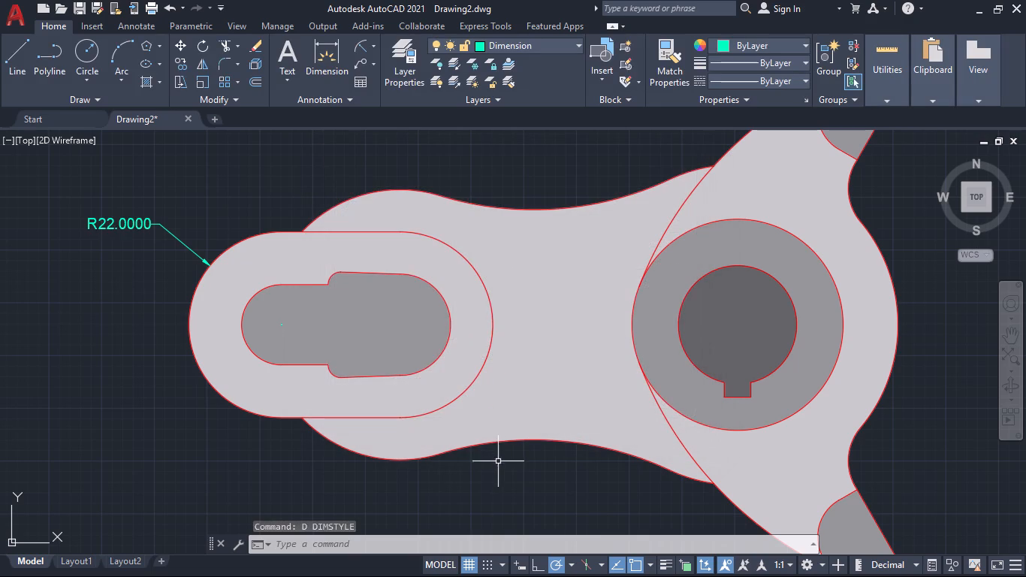
Set the Standard dimension style's linear precision to 0, with no decimals, and make the style current again.
middle_drag(498, 461, 549, 439)
scroll(549, 439, down, 2)
middle_drag(548, 447, 536, 436)
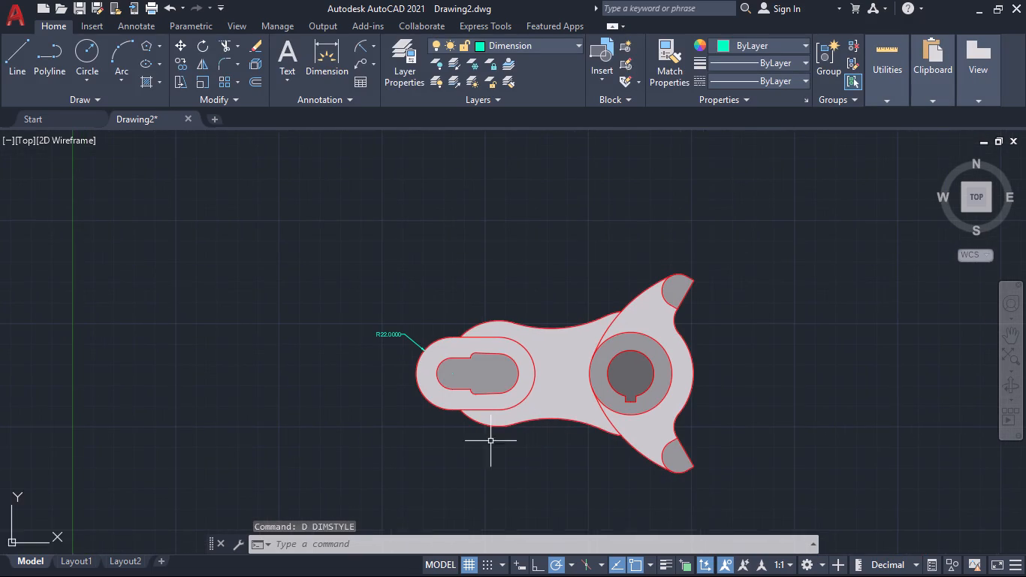
scroll(484, 437, up, 1)
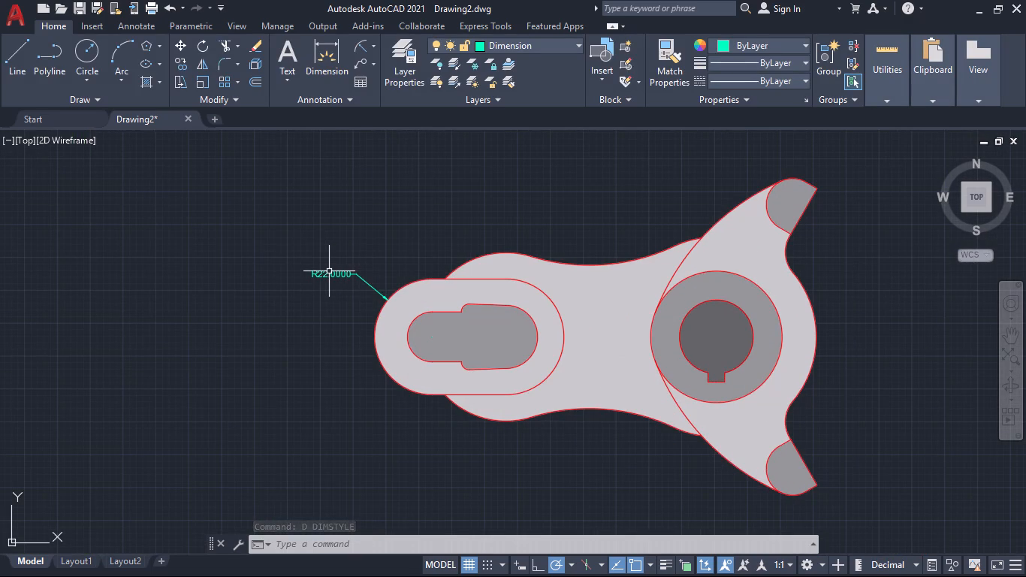
key(space)
click(674, 257)
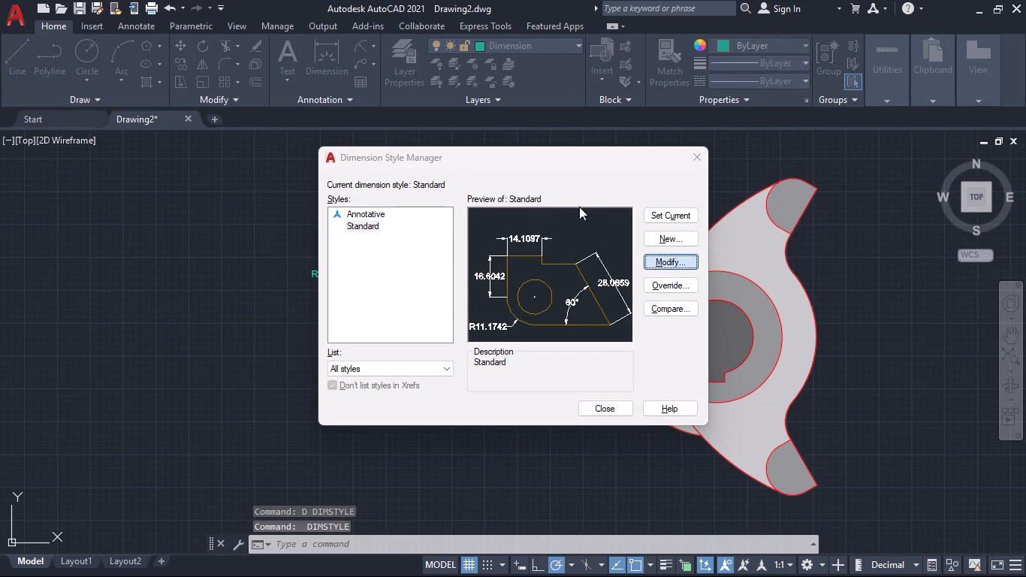
click(569, 169)
click(515, 217)
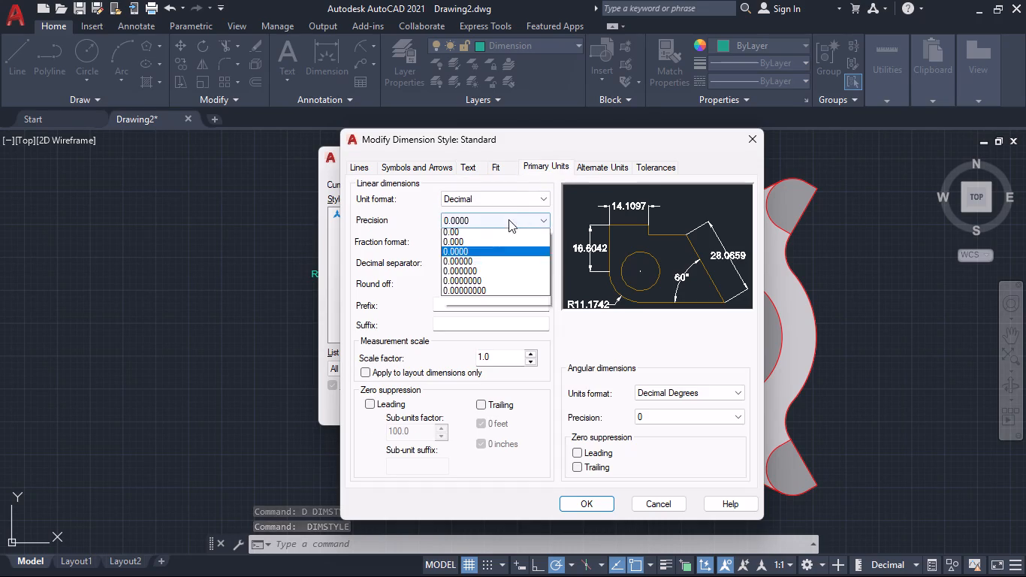
click(463, 240)
click(478, 219)
click(466, 236)
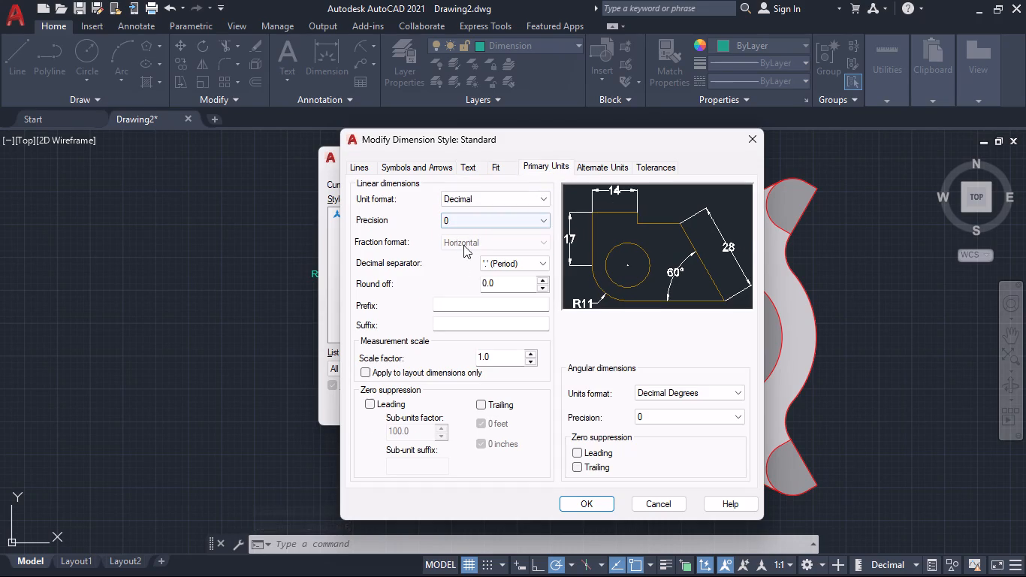
click(581, 501)
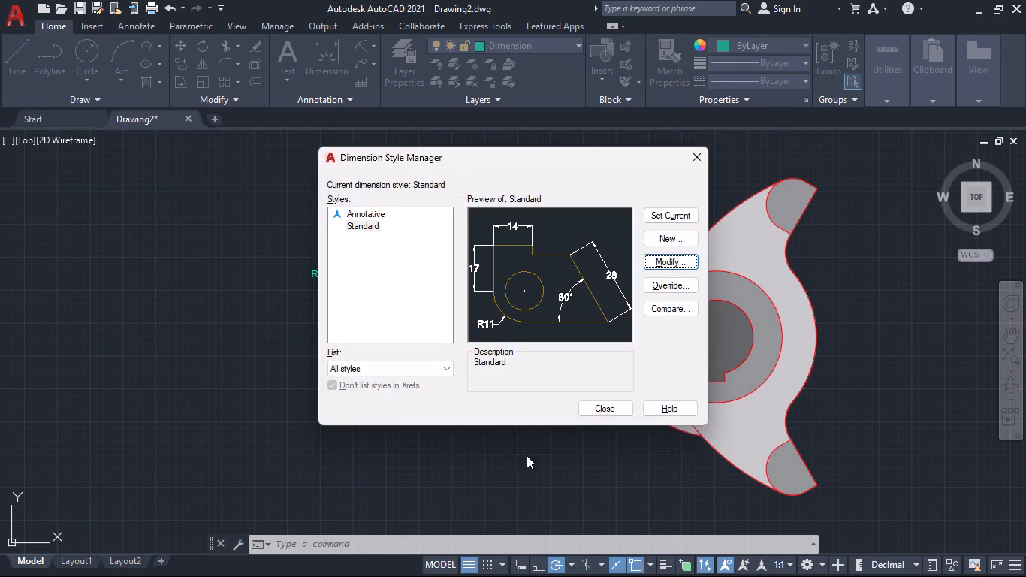
click(670, 216)
click(605, 404)
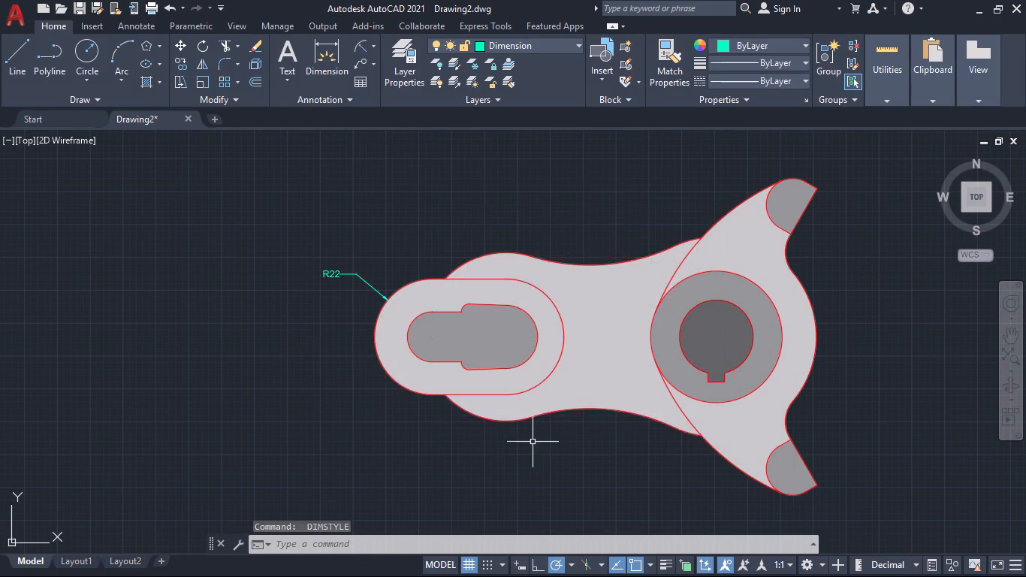
Add a vertical dimension between the upper and lower edges of the slot's narrow portion, placed inside the slot.
scroll(530, 446, down, 1)
middle_drag(530, 454, 501, 449)
scroll(419, 396, up, 1)
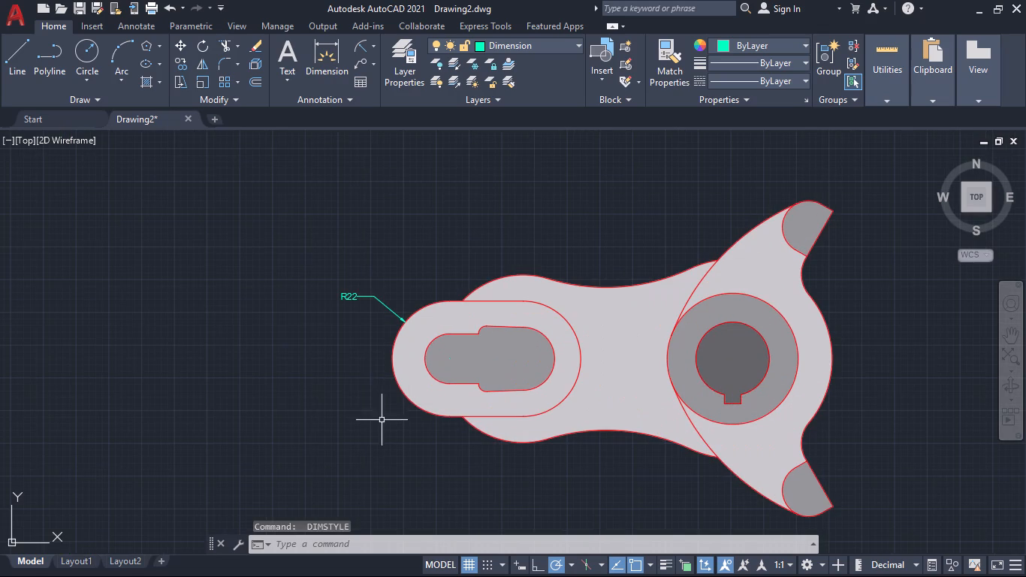
click(330, 51)
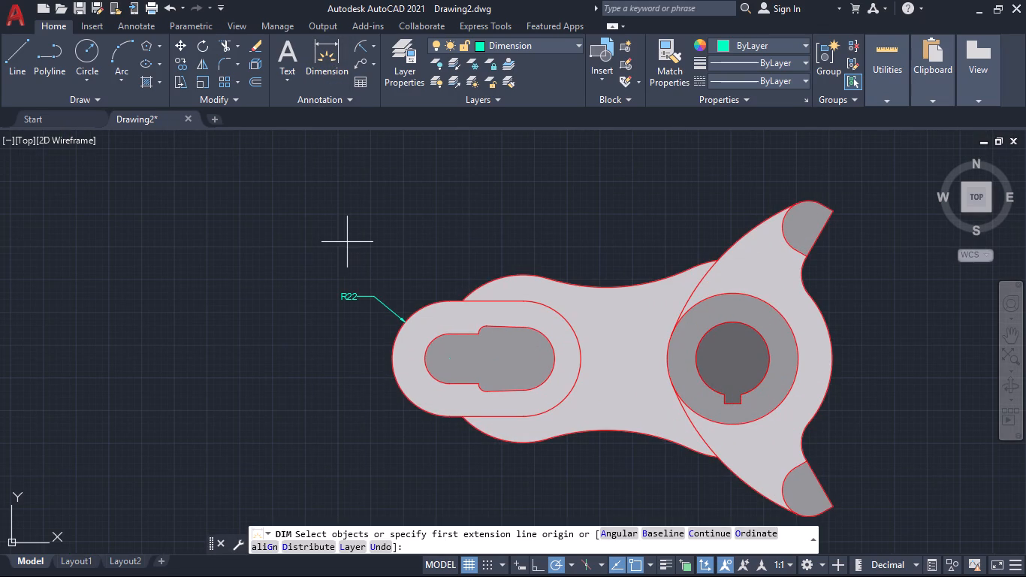
scroll(473, 366, up, 1)
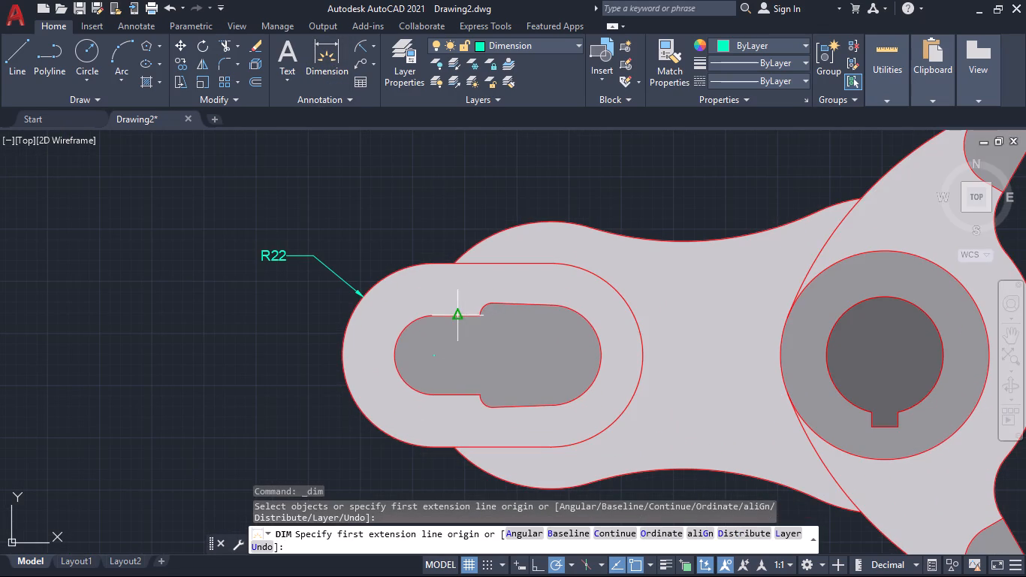
click(460, 315)
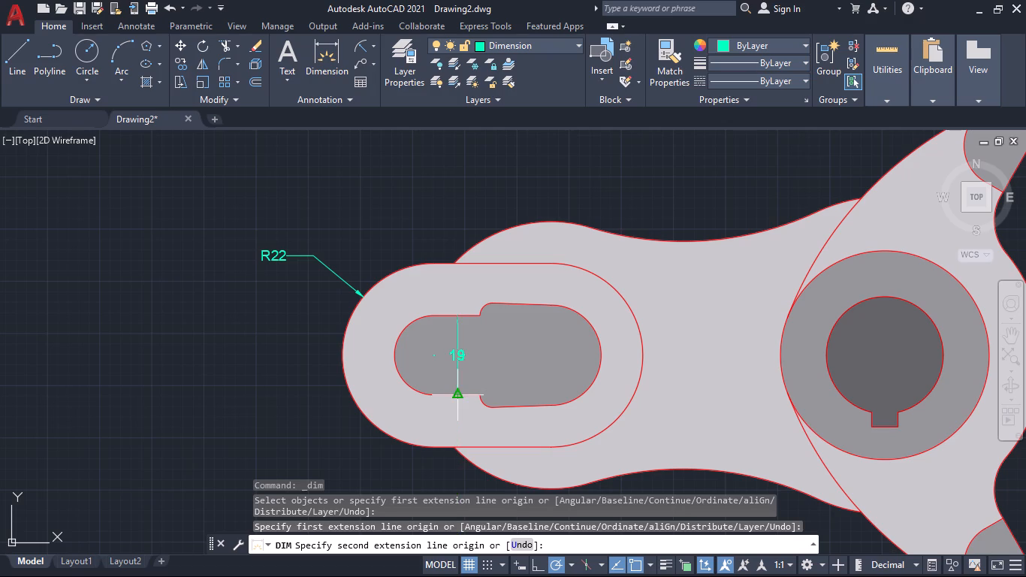
click(455, 393)
click(457, 376)
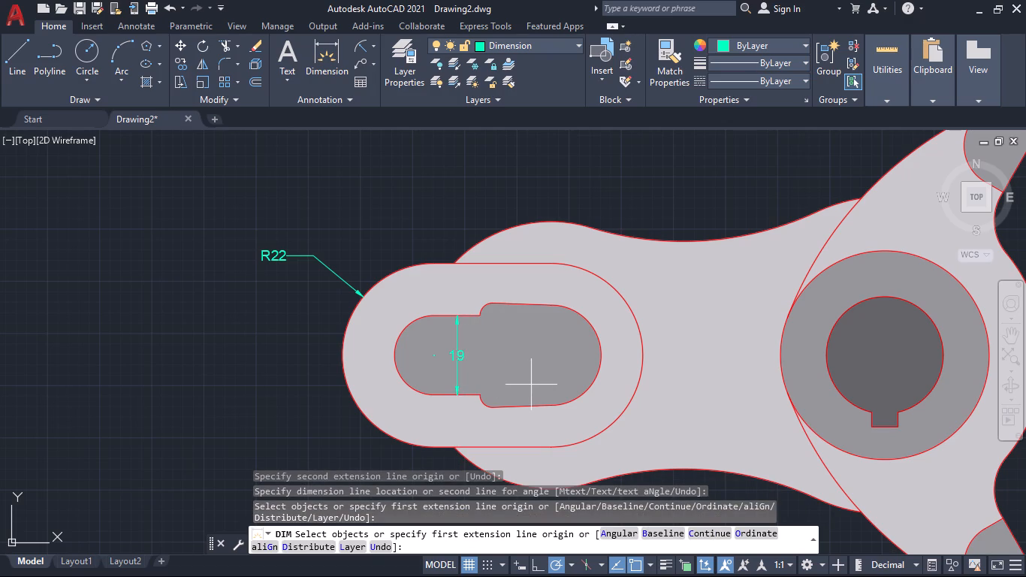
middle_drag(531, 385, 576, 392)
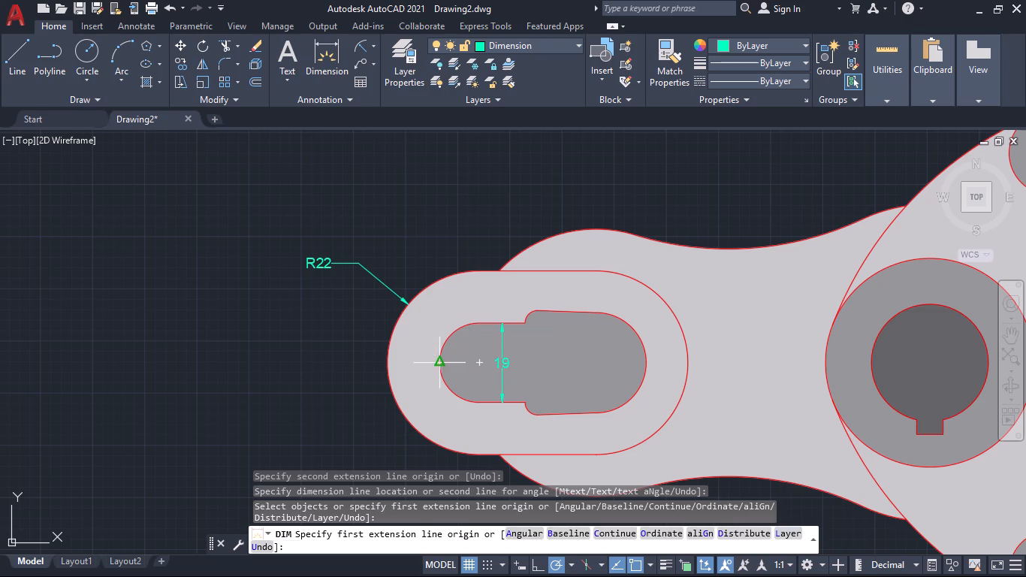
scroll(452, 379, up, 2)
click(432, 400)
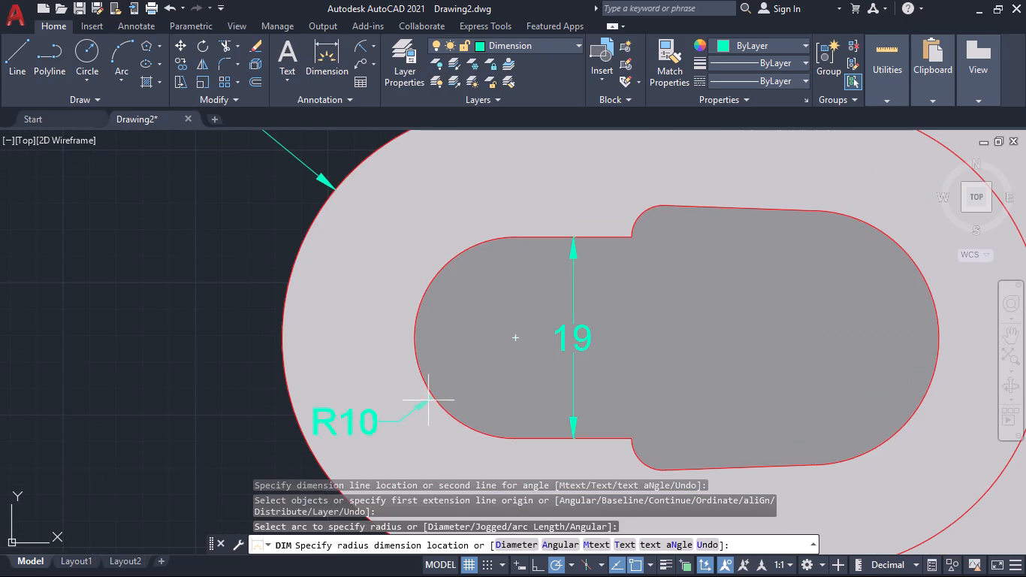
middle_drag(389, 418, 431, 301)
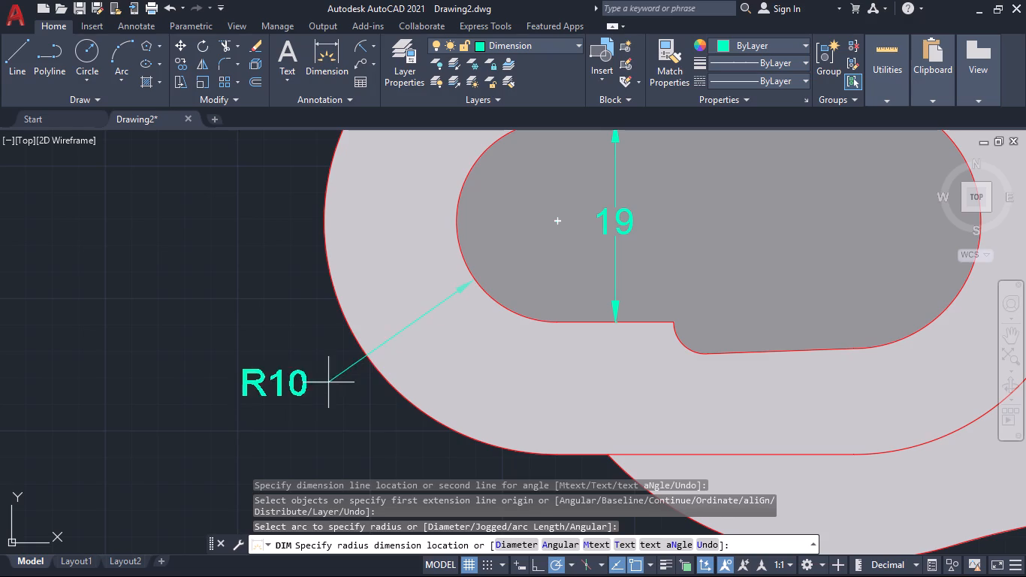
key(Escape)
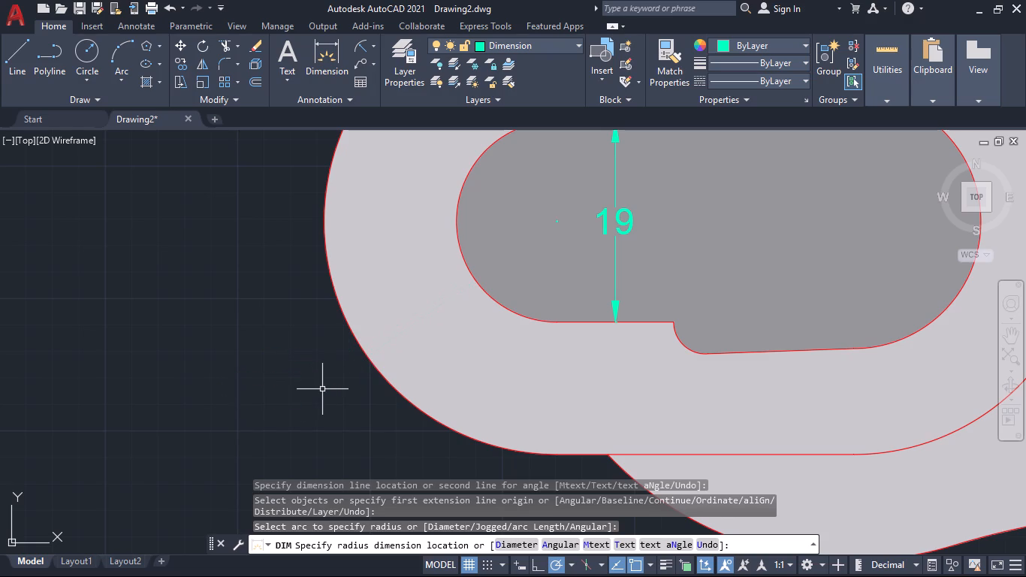
Add a radius dimension to the small lower arc where the slot widens, placing its text inside the slot.
key(space)
scroll(448, 388, down, 2)
middle_drag(605, 323, 578, 360)
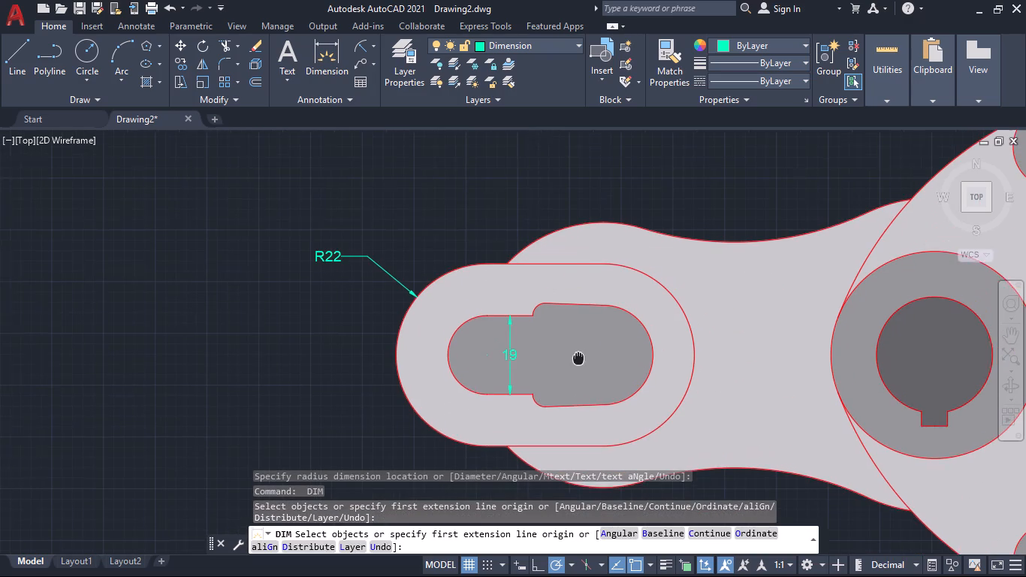
middle_drag(578, 360, 578, 360)
scroll(544, 387, up, 3)
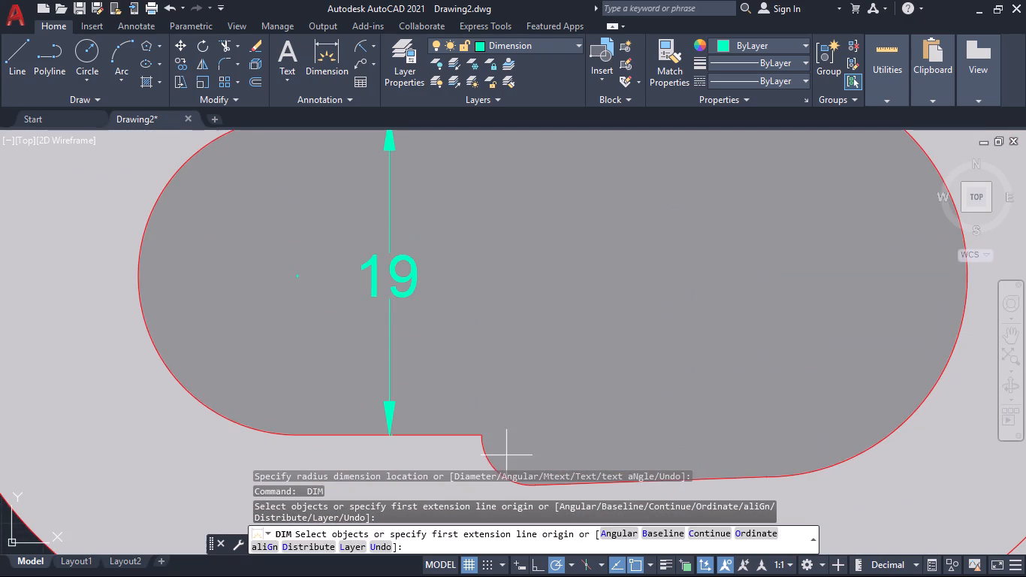
middle_drag(516, 424, 494, 279)
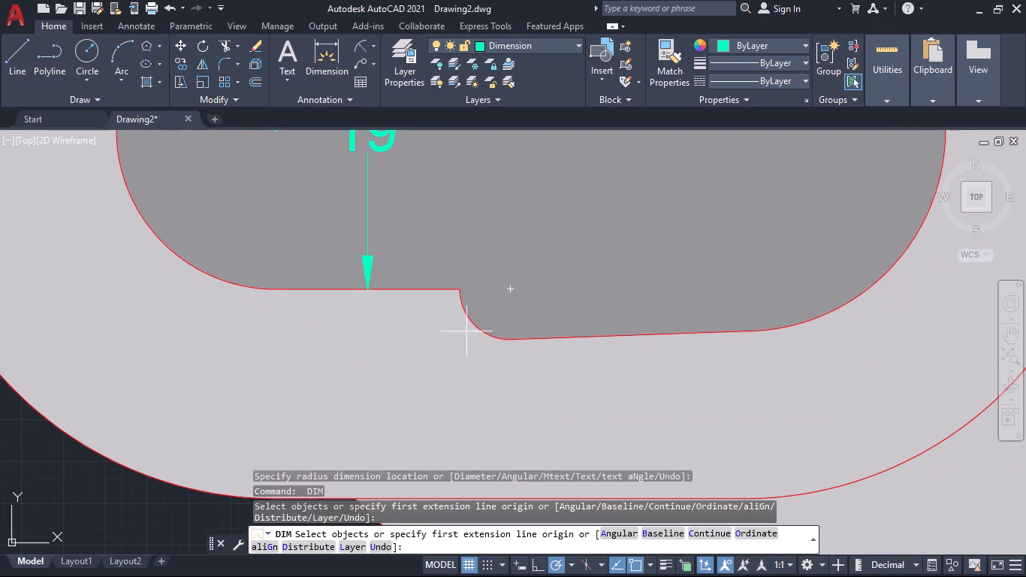
scroll(466, 321, up, 4)
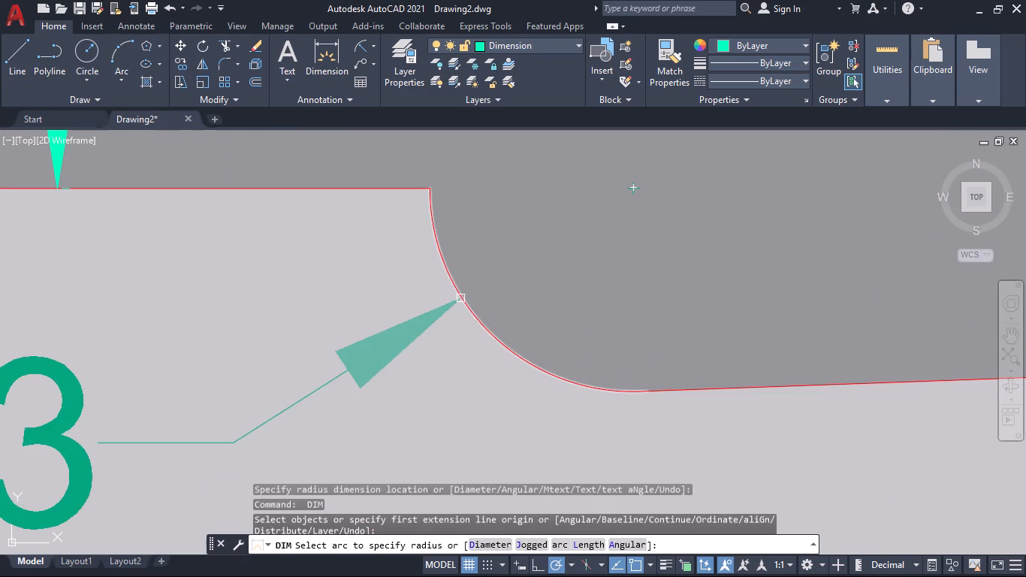
click(461, 298)
middle_drag(540, 243, 451, 362)
scroll(457, 355, down, 1)
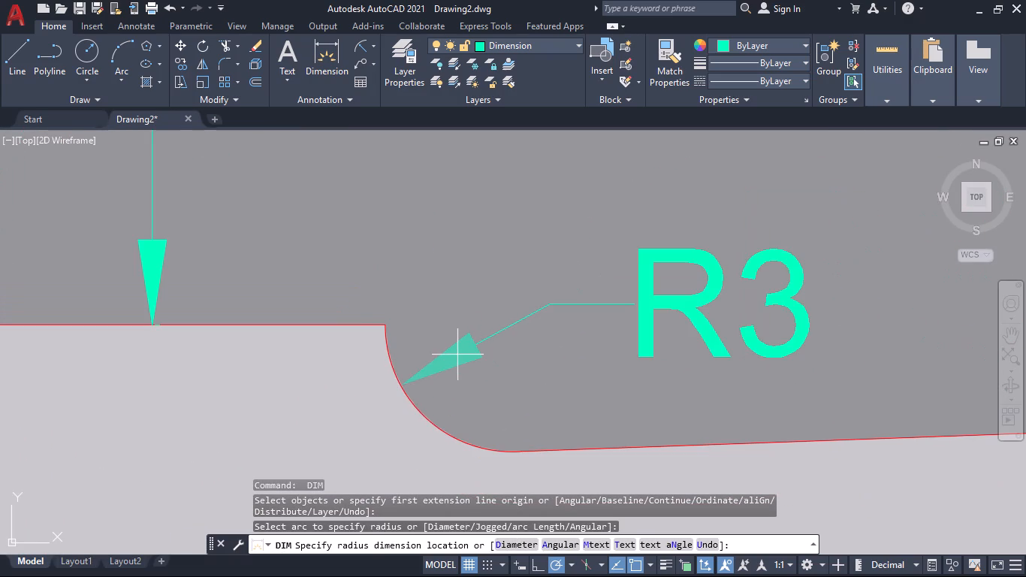
click(453, 369)
Add a radius dimension to the body's lower convex arc beneath the slotted end, placed below the part.
scroll(606, 374, down, 3)
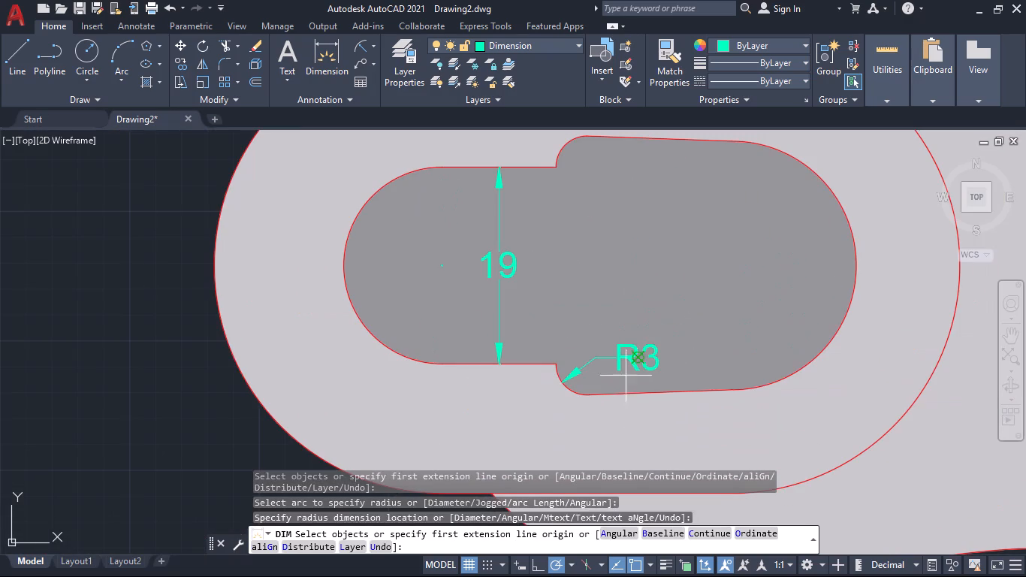
middle_drag(687, 316, 596, 370)
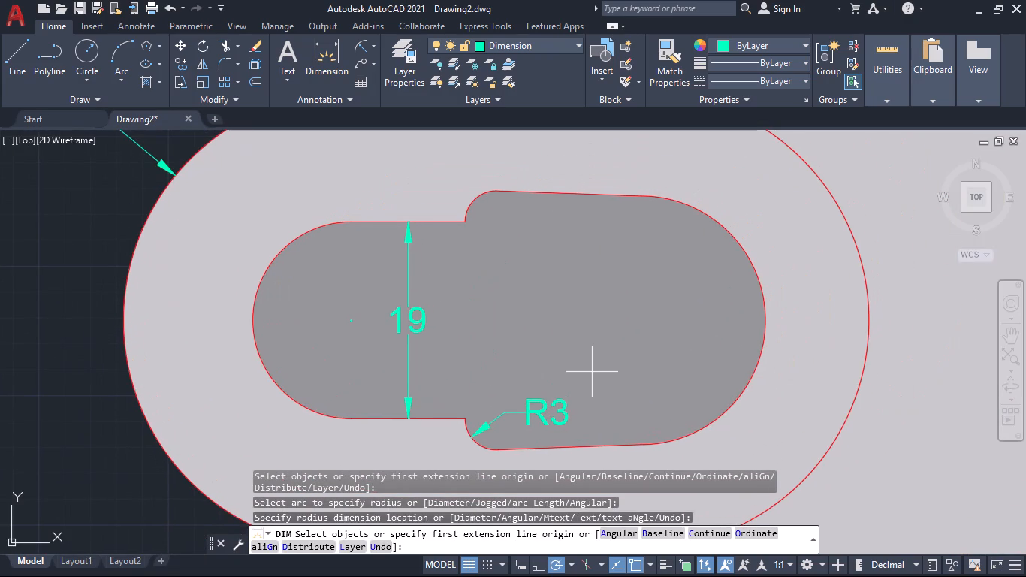
middle_drag(636, 352, 593, 248)
middle_drag(584, 405, 496, 191)
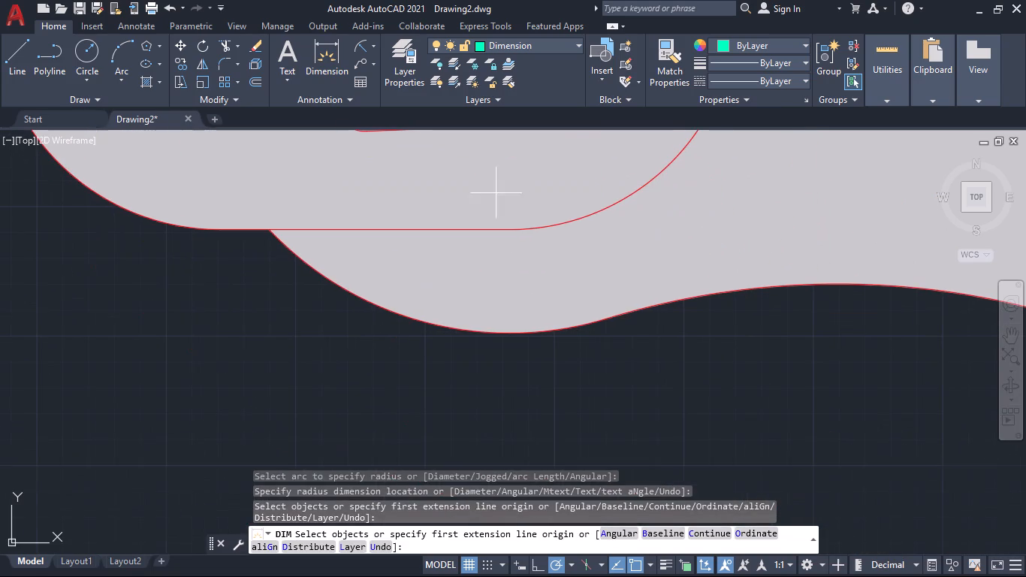
scroll(487, 335, up, 4)
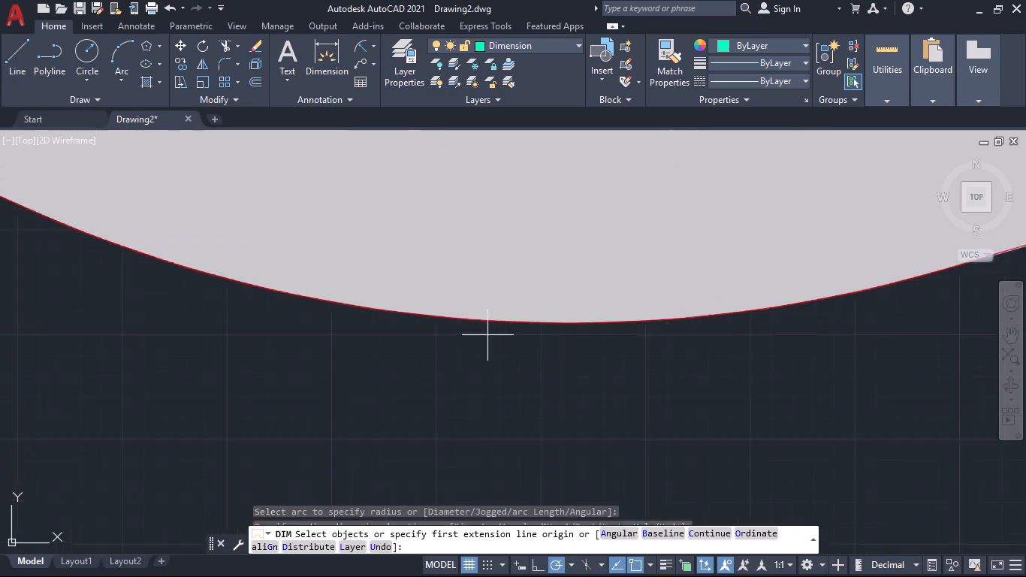
click(481, 307)
scroll(488, 344, down, 3)
middle_drag(490, 369, 508, 290)
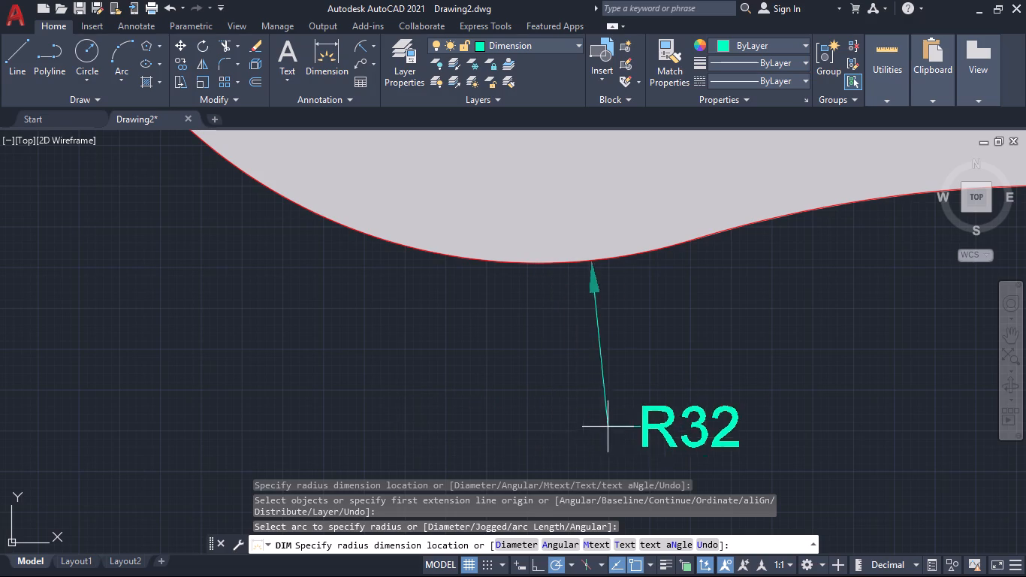
click(470, 422)
scroll(611, 399, down, 2)
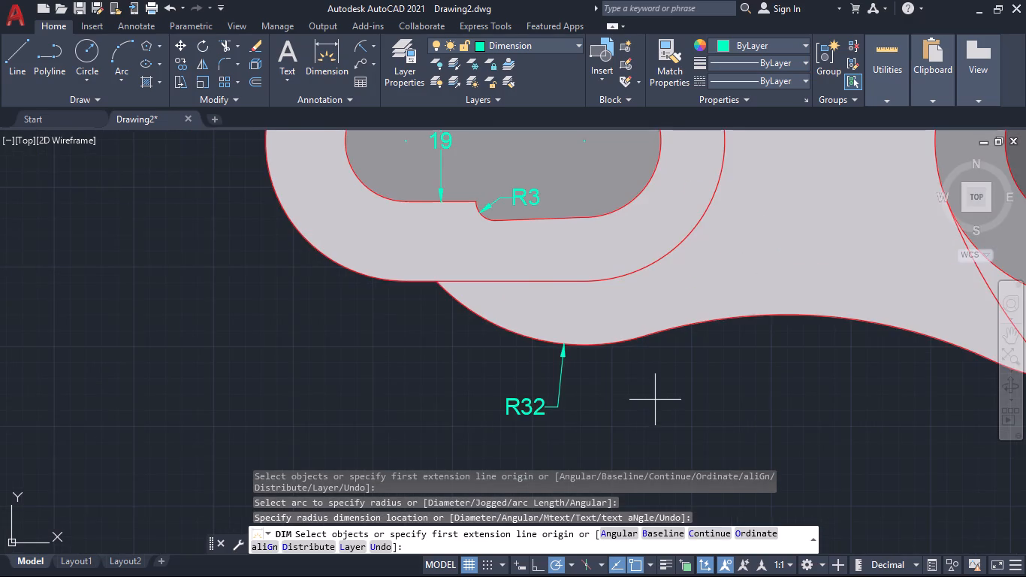
Add a horizontal dimension between the centres of the slot's two end arcs, placed above the part.
middle_drag(655, 400, 534, 419)
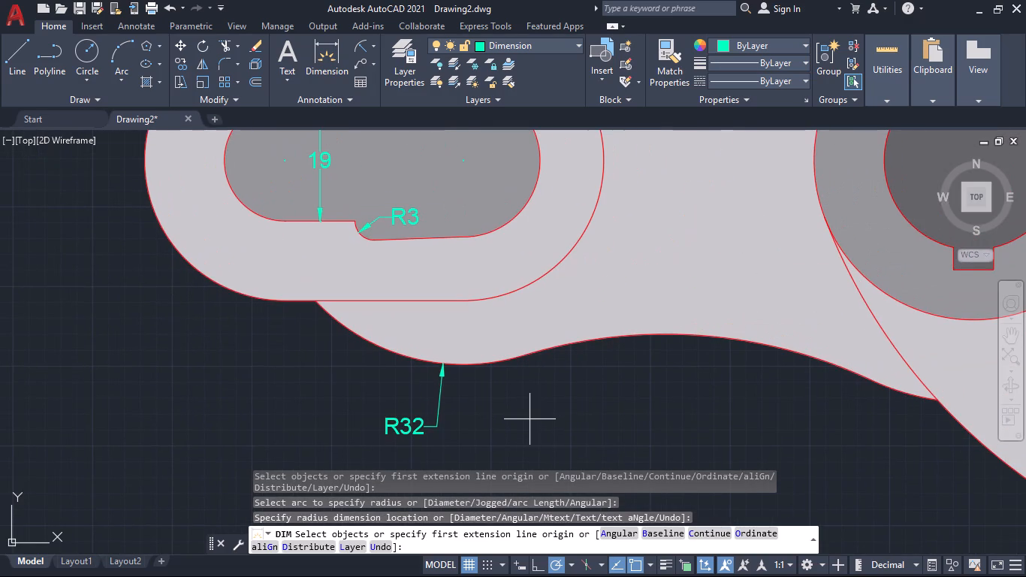
middle_drag(530, 419, 543, 454)
middle_drag(539, 446, 454, 423)
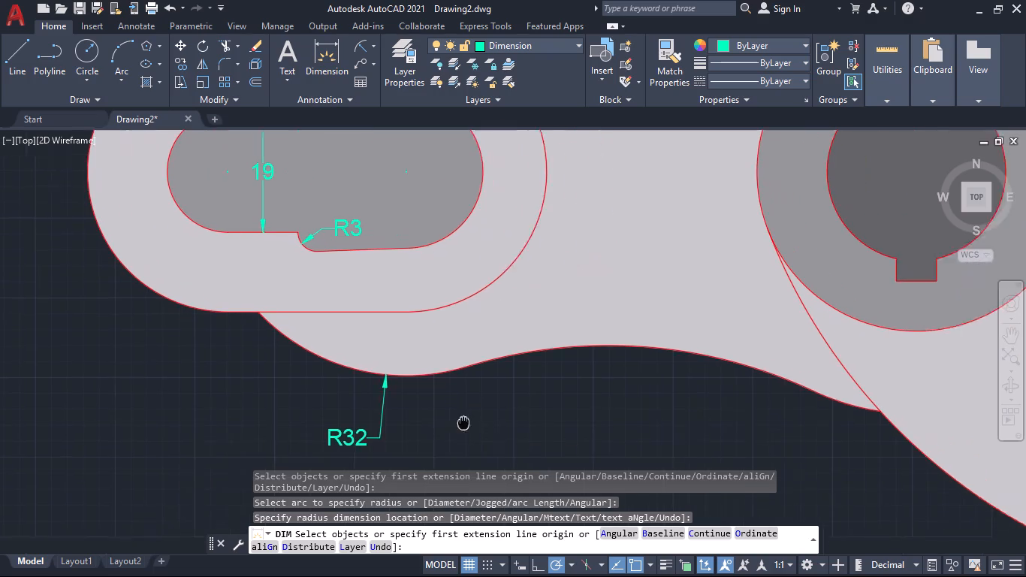
middle_drag(454, 423, 396, 437)
scroll(415, 428, down, 1)
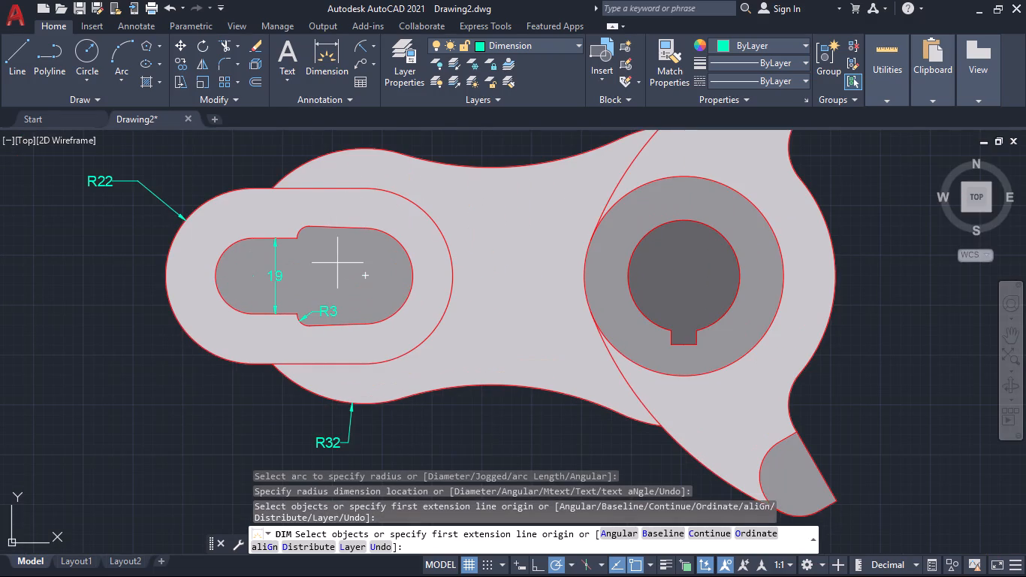
middle_drag(338, 264, 382, 388)
scroll(348, 382, up, 2)
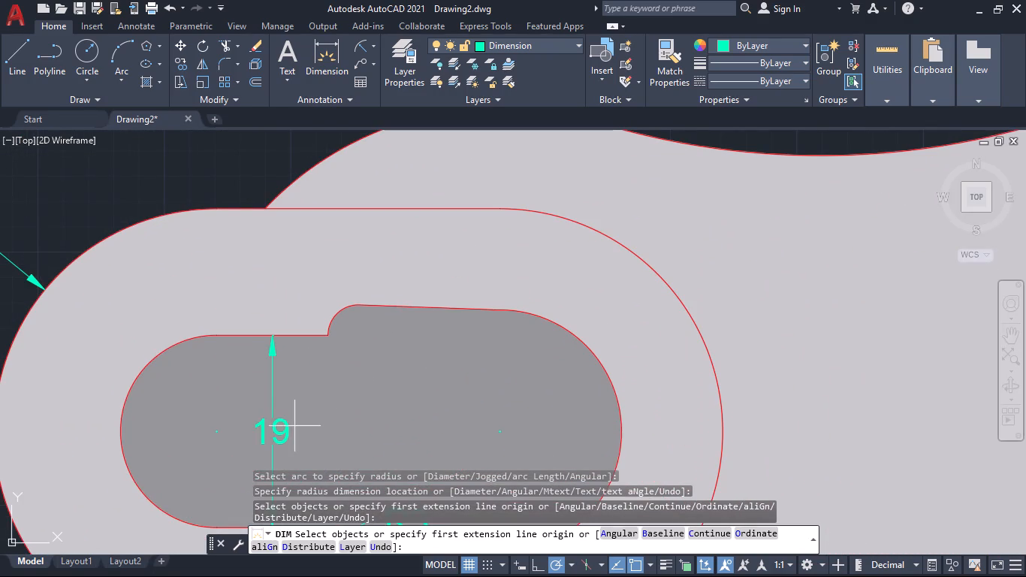
click(217, 432)
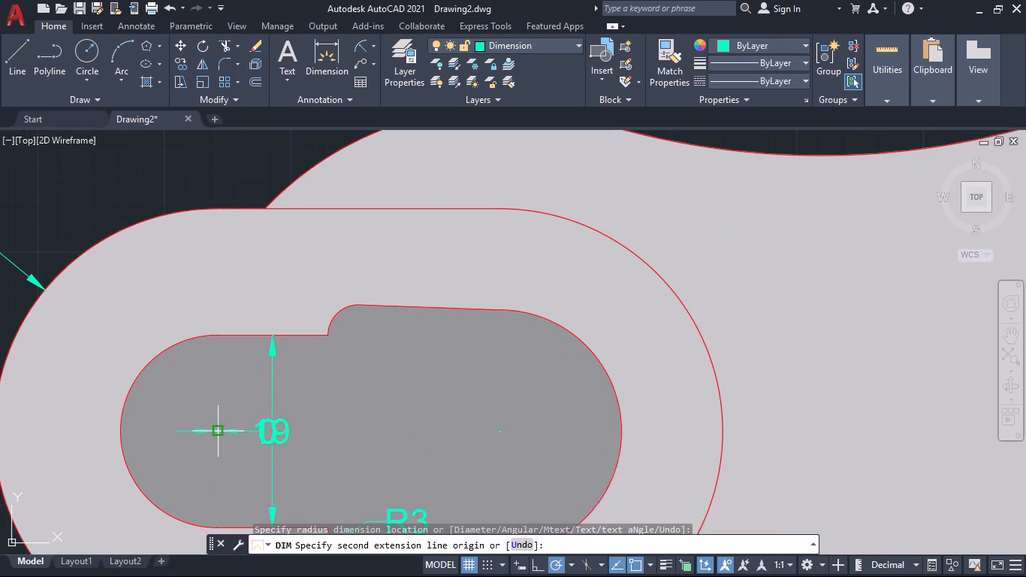
click(498, 430)
middle_drag(496, 265, 503, 412)
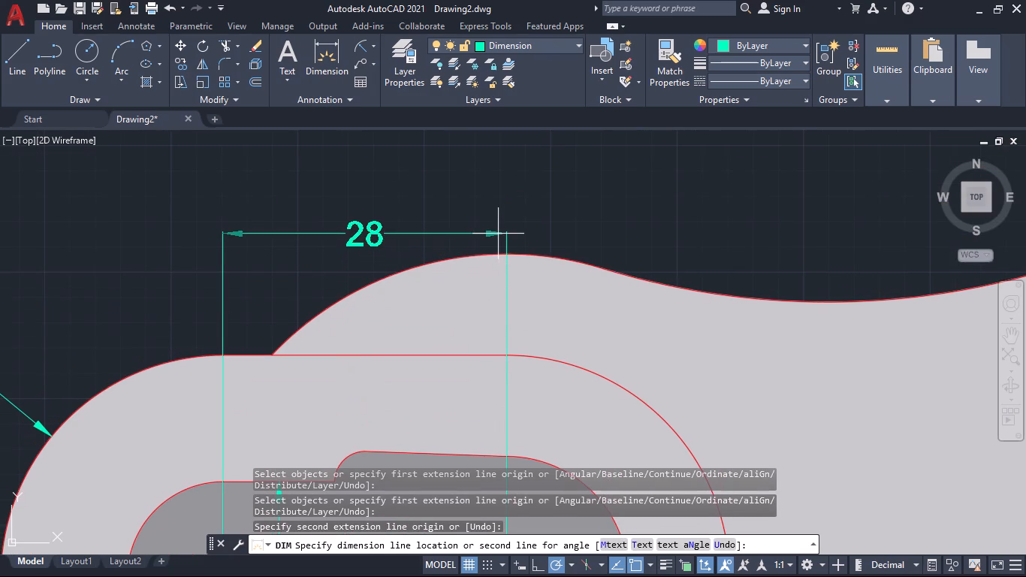
click(510, 177)
Add a 14 mm horizontal dimension from the centre of the slot's narrow end toward its wide end, placed just below the 28 dimension.
scroll(507, 248, down, 3)
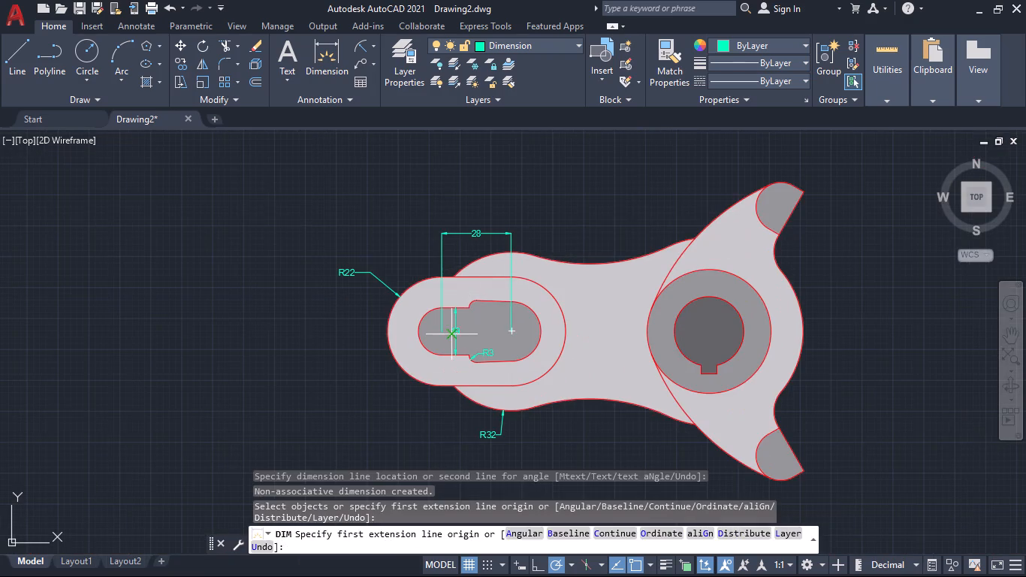
scroll(451, 337, up, 2)
click(425, 319)
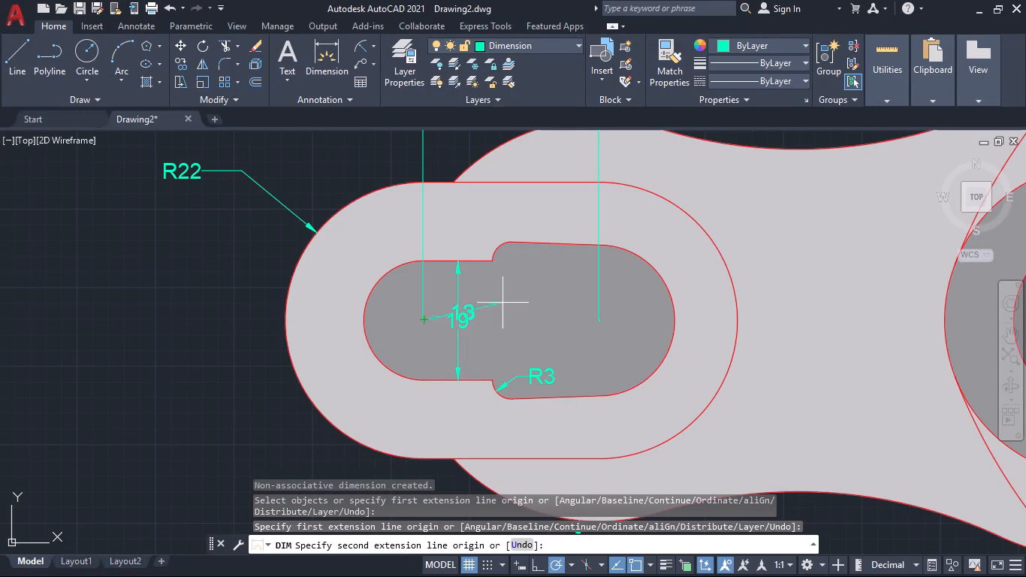
click(491, 263)
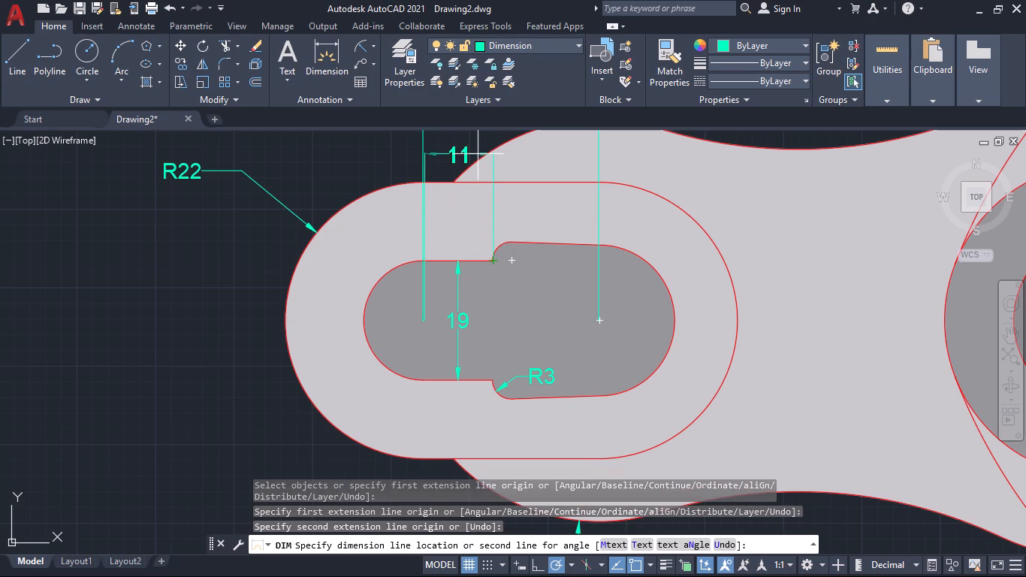
middle_drag(468, 159, 469, 410)
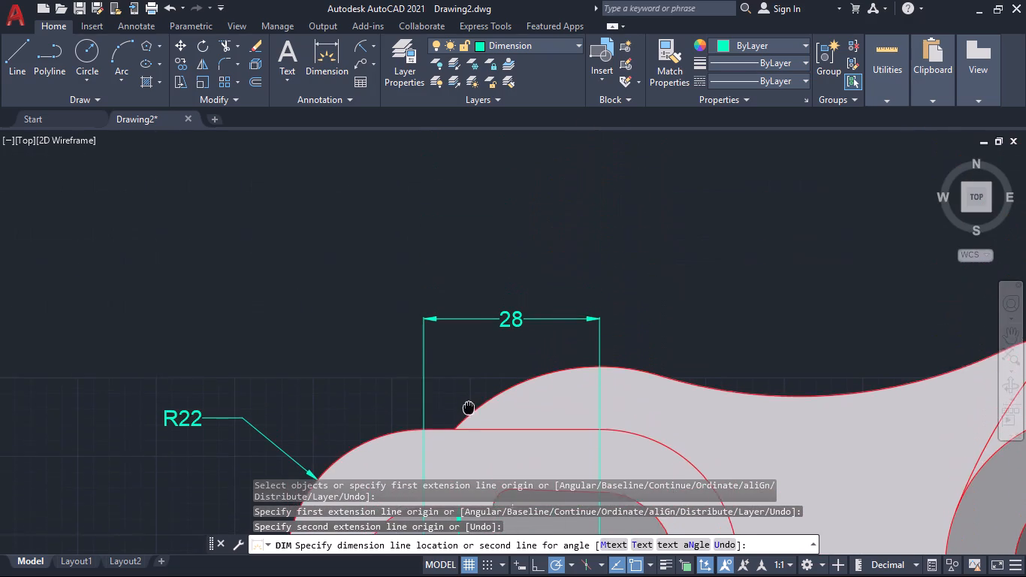
middle_drag(469, 410, 469, 424)
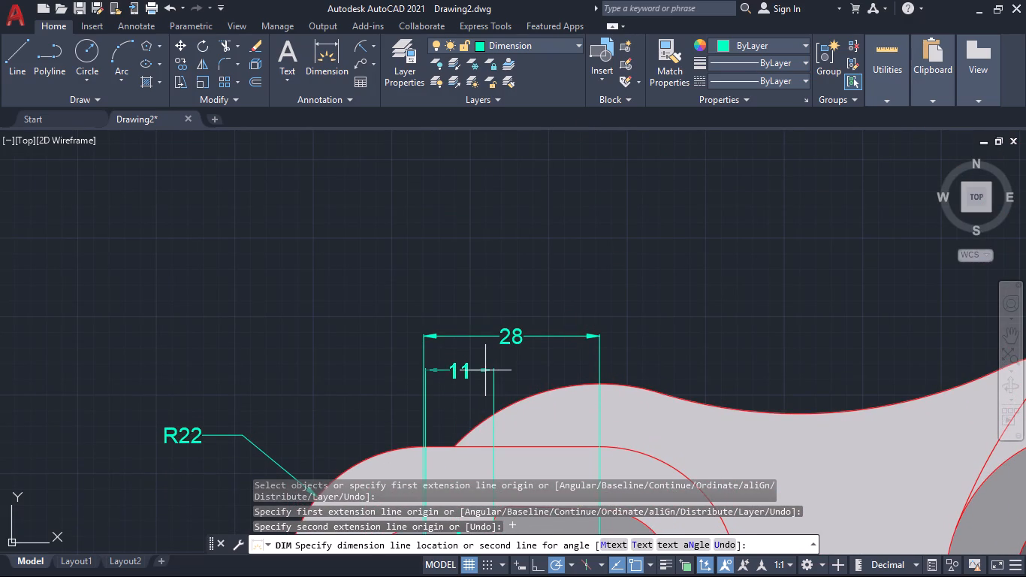
key(ctrl+z)
scroll(484, 390, down, 3)
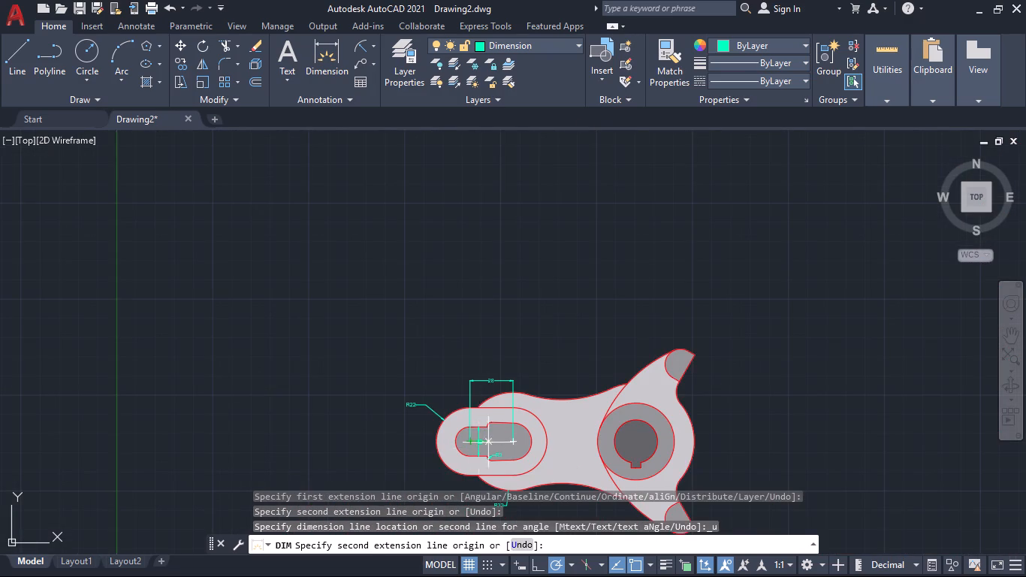
scroll(490, 442, up, 2)
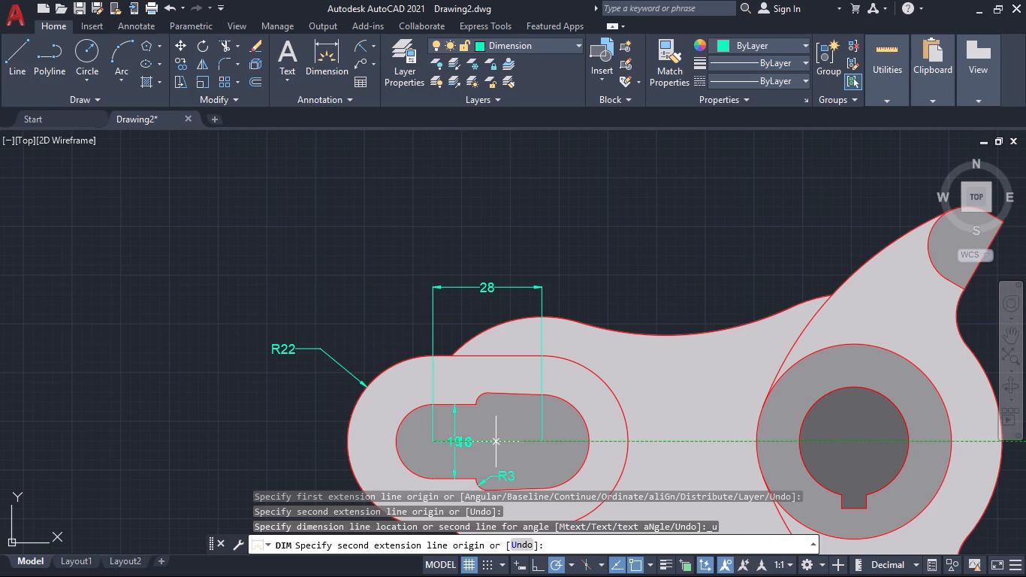
text(14)
key(Return)
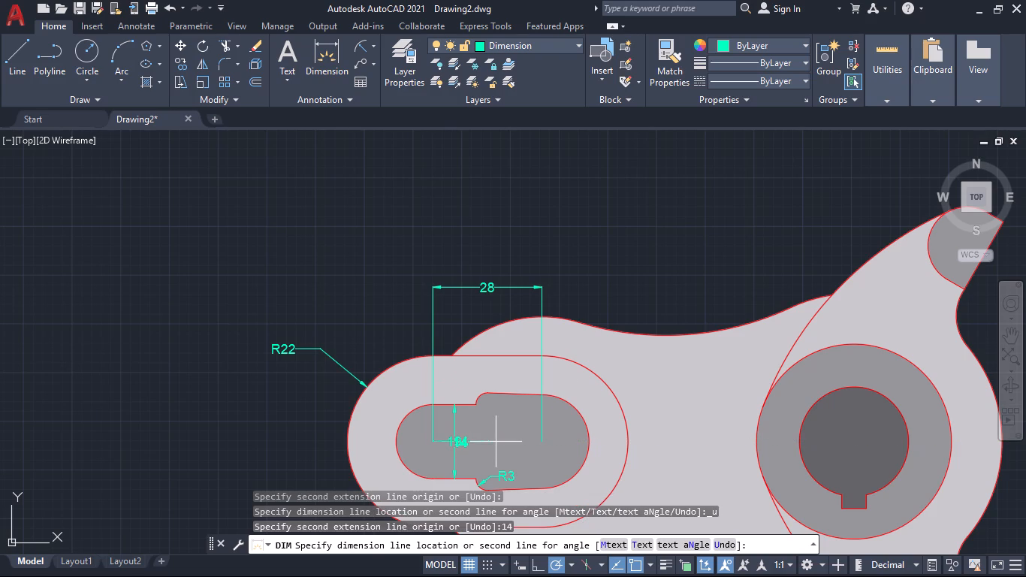
scroll(506, 323, up, 1)
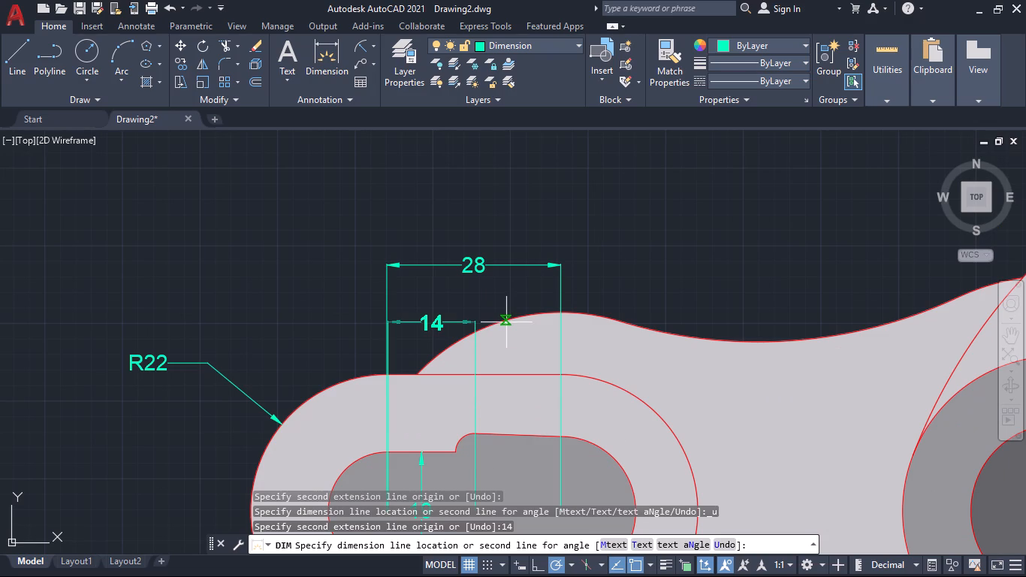
click(497, 302)
Add a horizontal dimension from the centre of the slot's narrow end to the keyed bore's centre, placed above the other dimensions.
scroll(606, 313, down, 2)
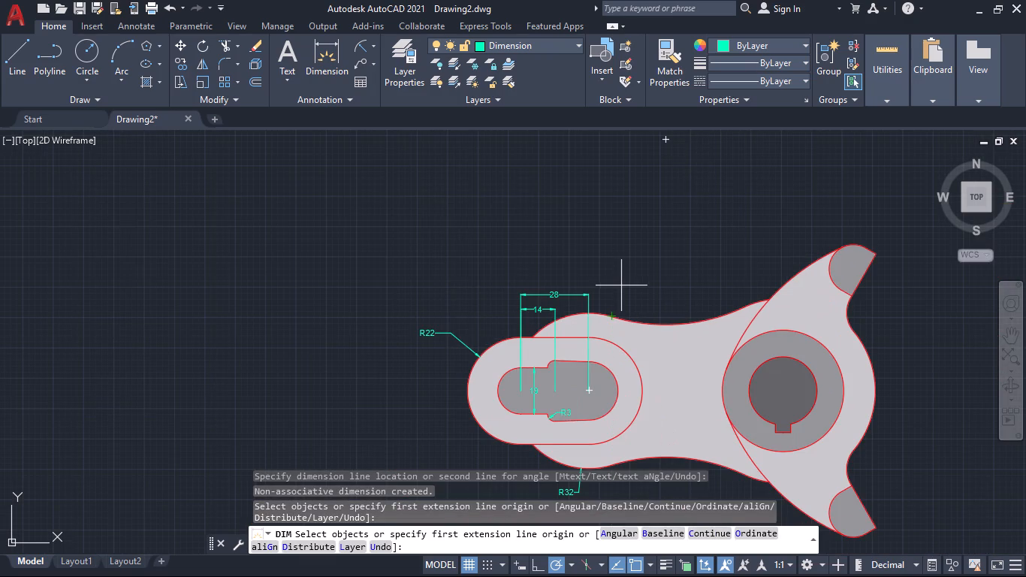
middle_drag(622, 283, 592, 280)
scroll(485, 388, up, 4)
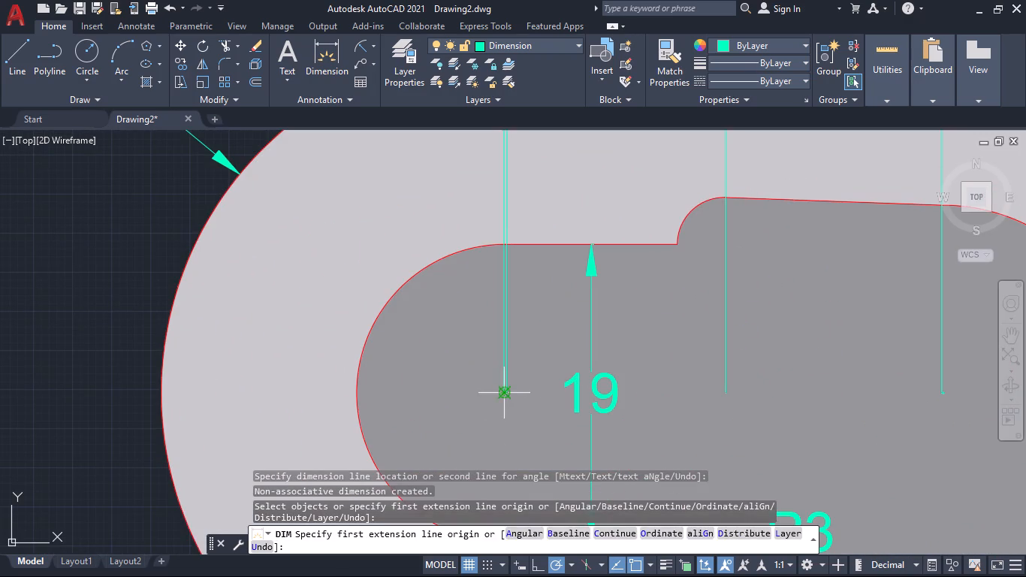
click(505, 394)
scroll(591, 397, down, 4)
middle_drag(641, 408, 433, 392)
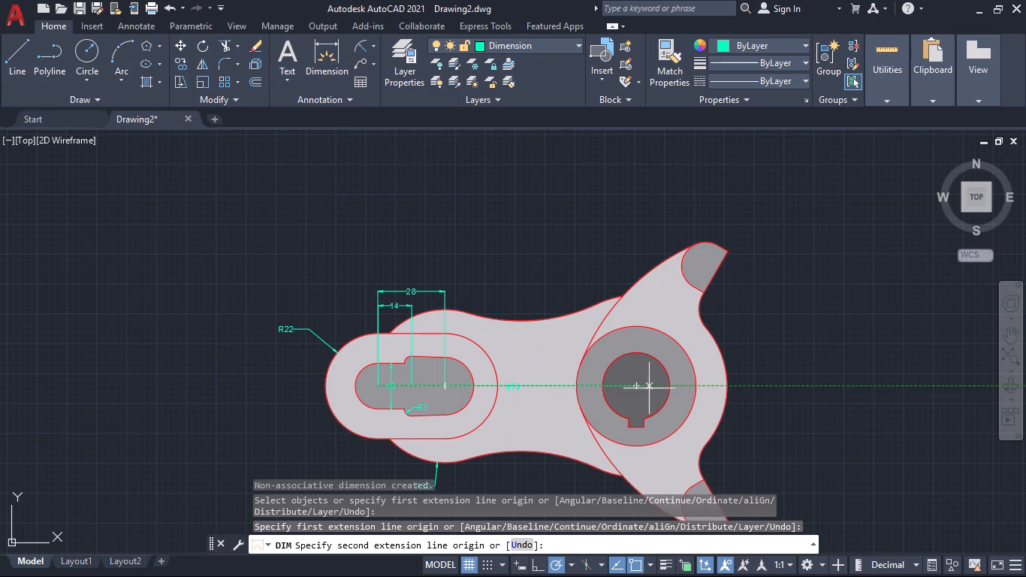
click(637, 387)
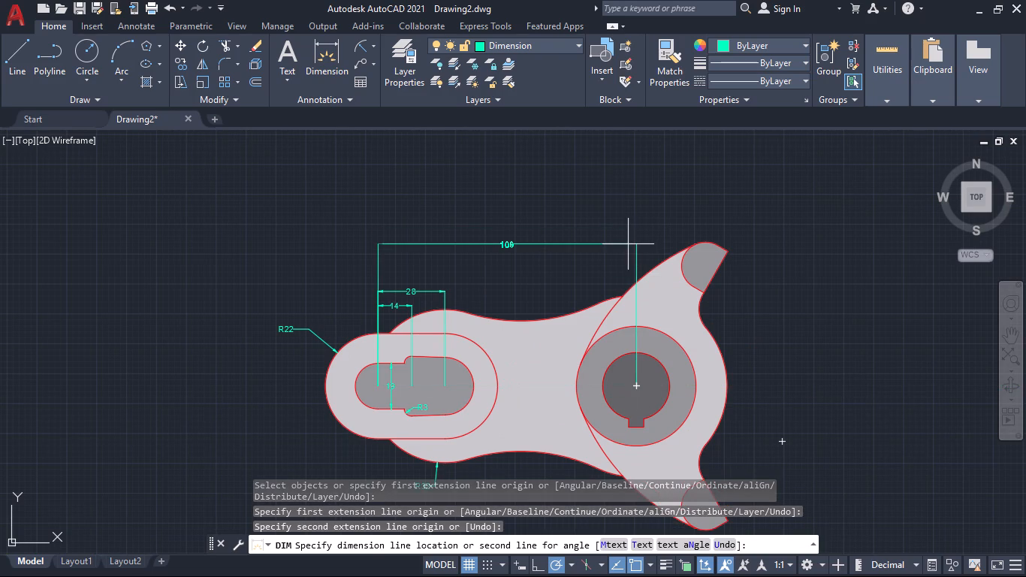
click(630, 231)
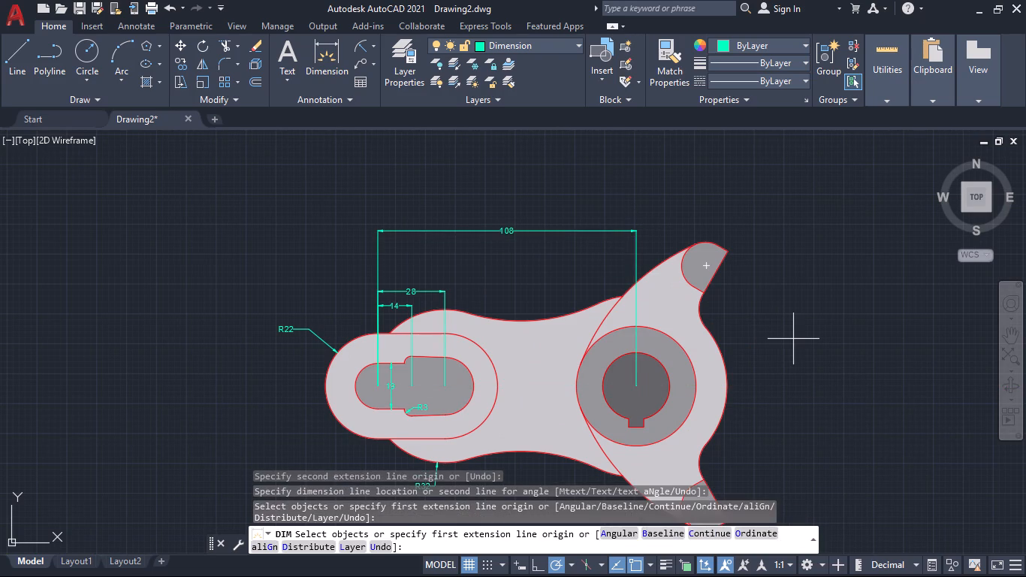
Add an aligned dimension from the keyed bore's centre to the upper prong tip's arc centre, placed on the slot side of the prong.
middle_drag(794, 339, 715, 390)
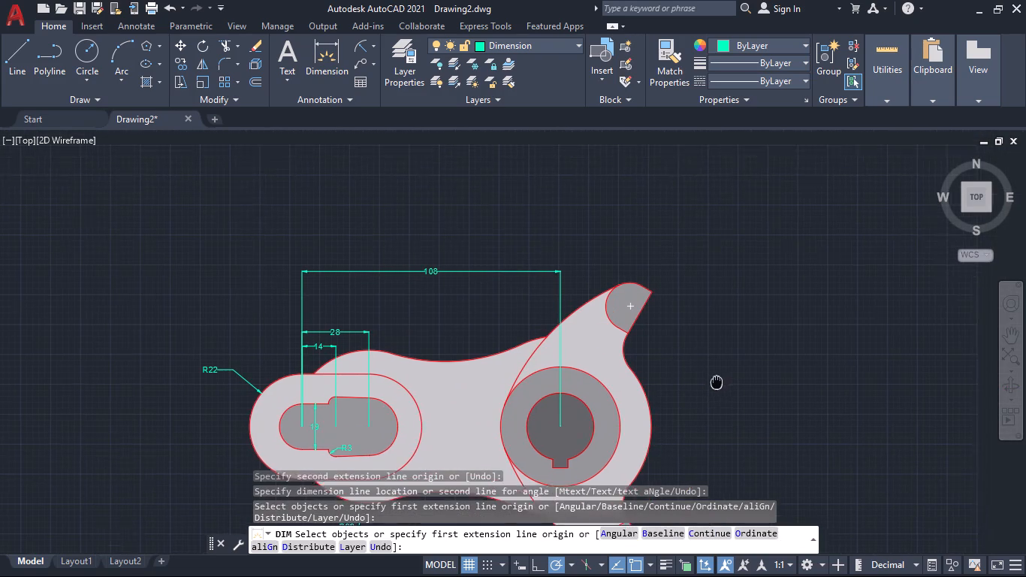
middle_drag(715, 390, 712, 409)
middle_drag(699, 405, 711, 427)
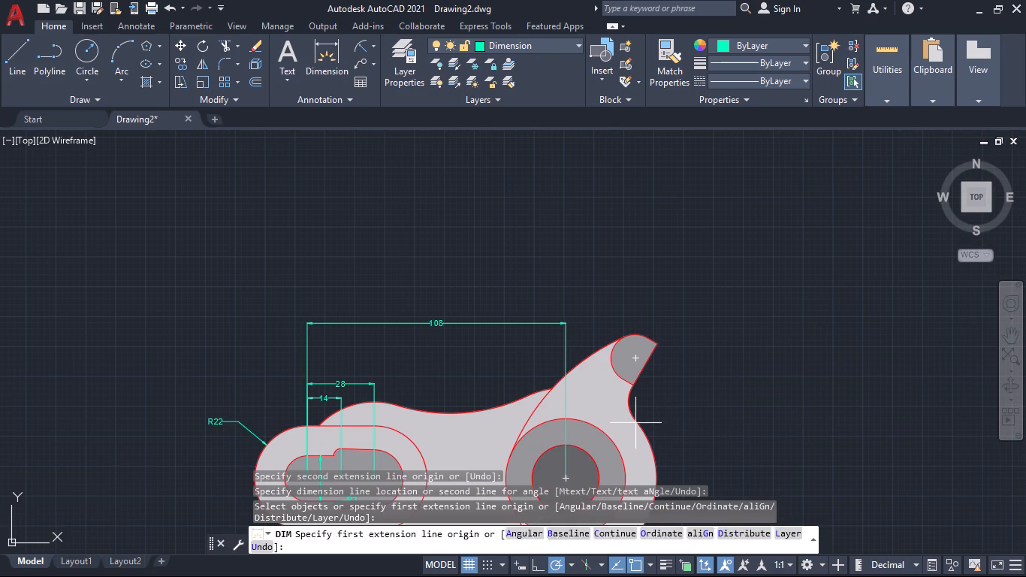
click(566, 476)
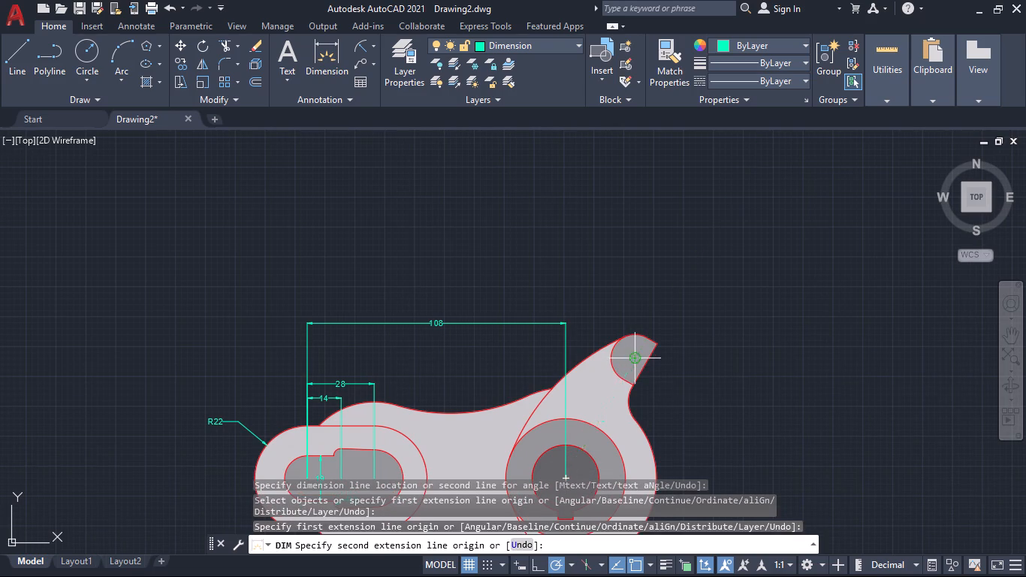
click(633, 358)
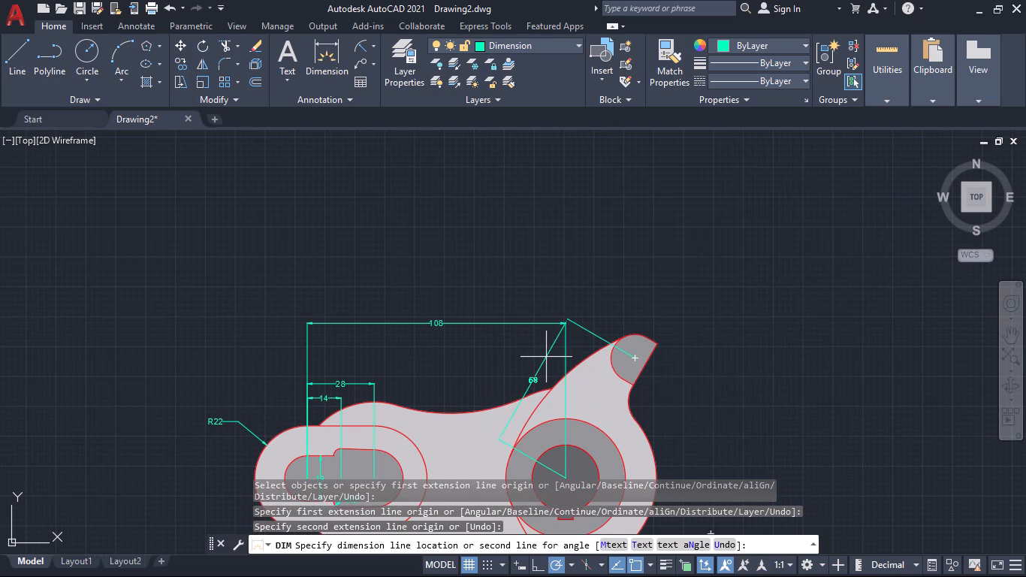
click(546, 357)
Add a radius dimension to the body's lower concave arc between the slotted end and the hub, placed below the part.
middle_drag(706, 425, 744, 331)
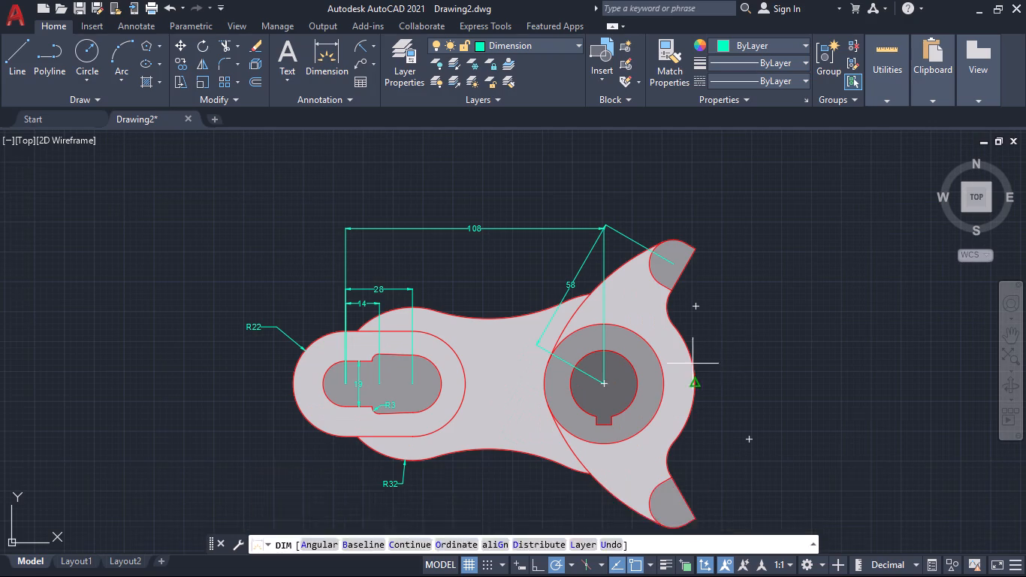
middle_drag(502, 466, 540, 258)
middle_drag(529, 292, 529, 322)
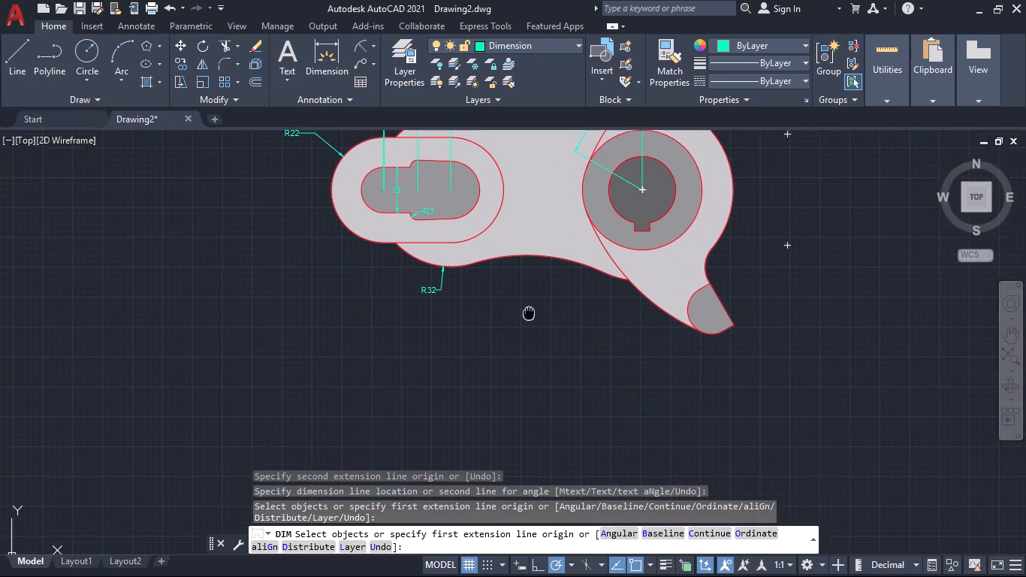
middle_drag(529, 322, 540, 391)
middle_drag(527, 394, 437, 364)
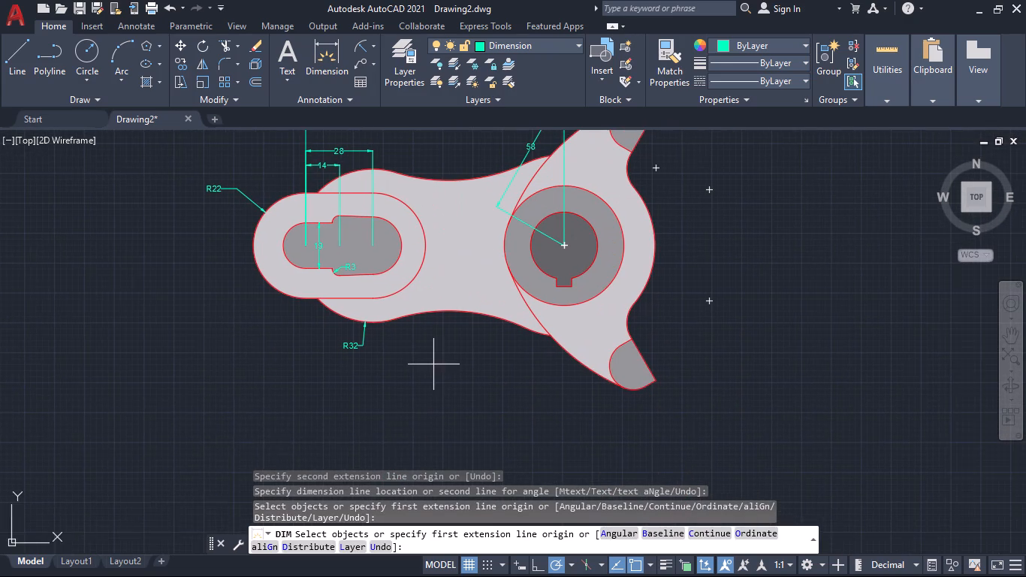
middle_drag(433, 364, 372, 363)
scroll(379, 314, up, 3)
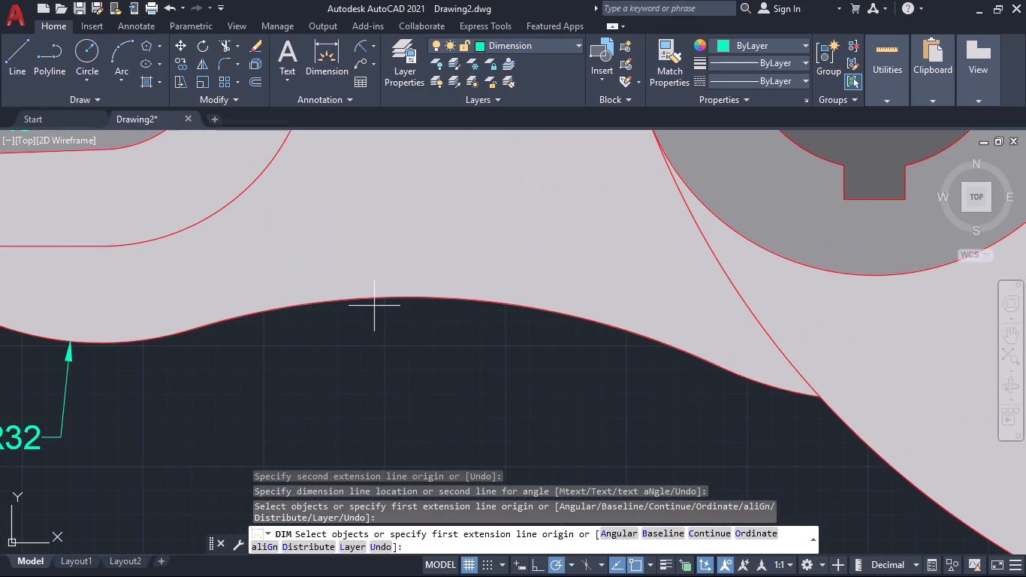
click(369, 297)
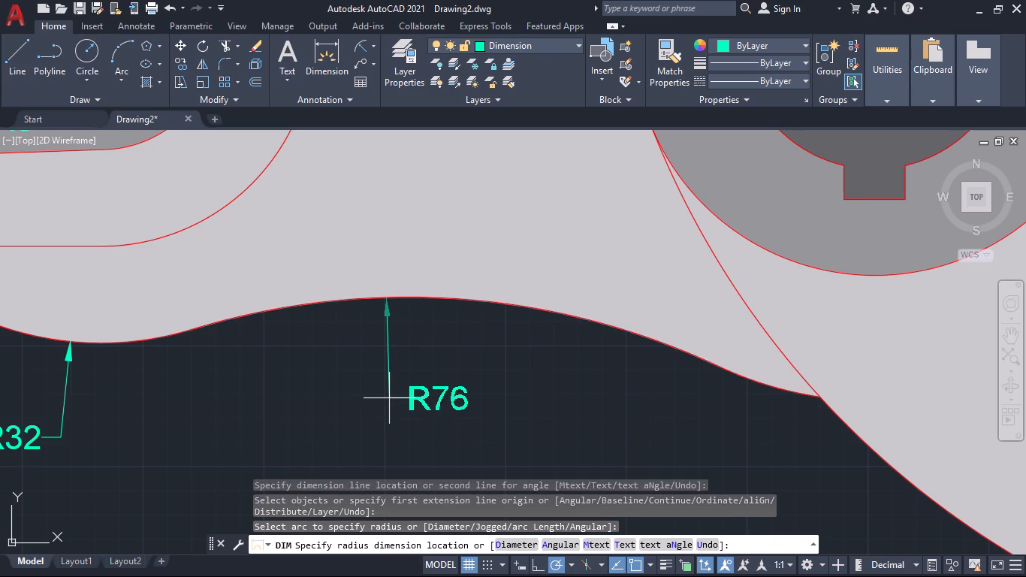
middle_drag(366, 401, 324, 323)
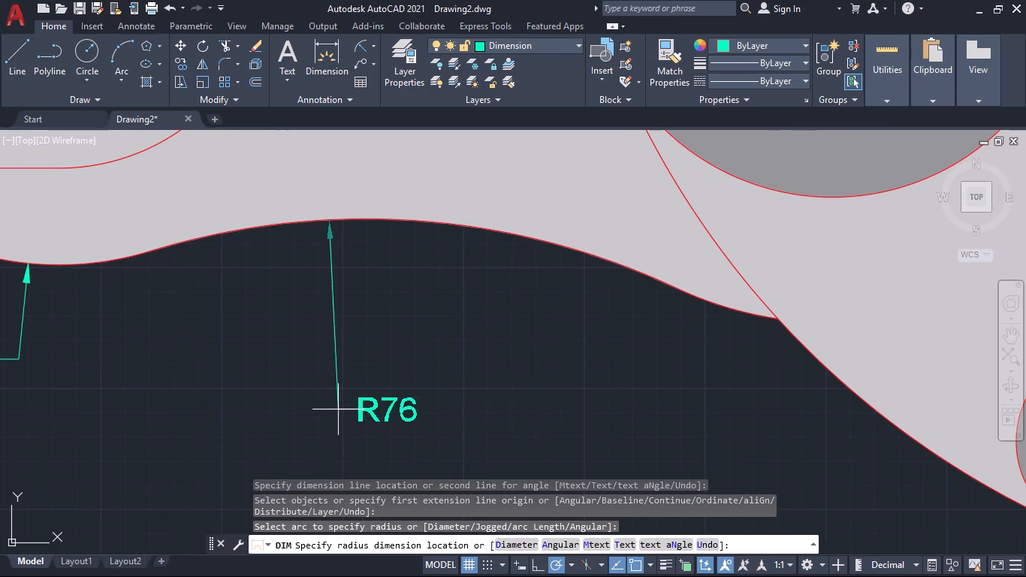
click(312, 447)
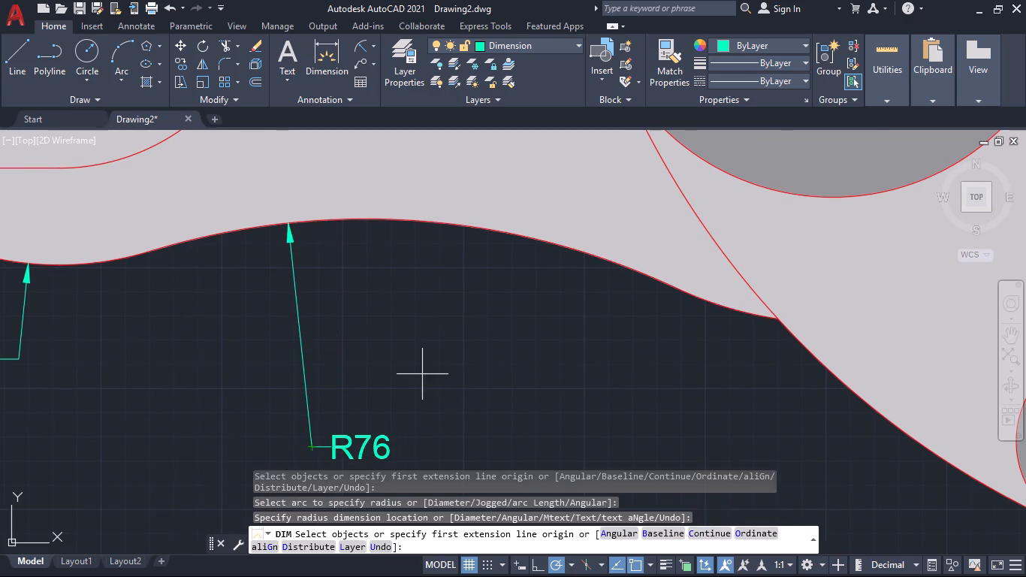
Add an aligned dimension from the keyed bore's centre to the lower prong tip's arc centre, placed on the slot side of the prong.
scroll(426, 373, down, 3)
middle_drag(457, 388, 384, 422)
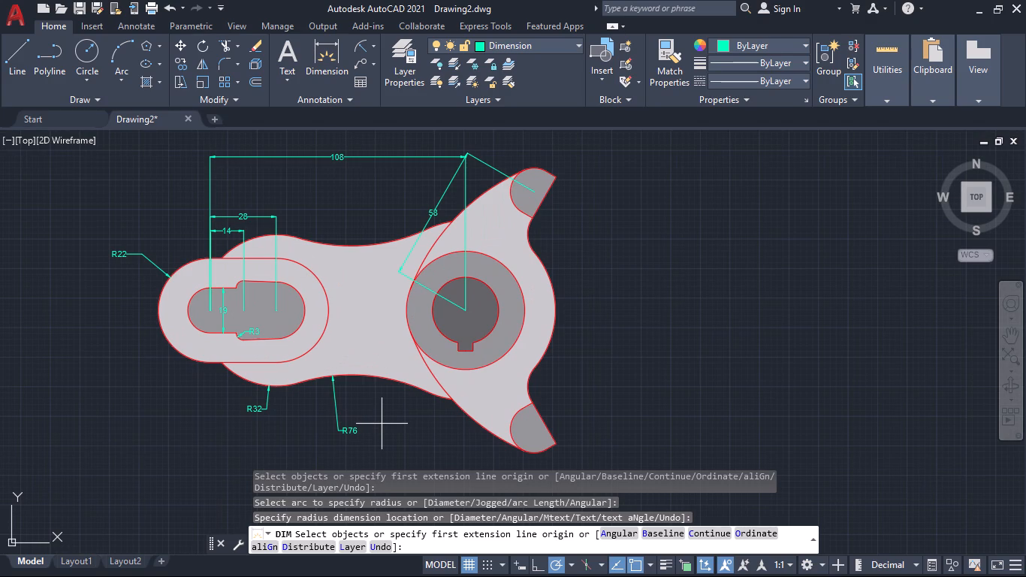
middle_drag(404, 416, 334, 384)
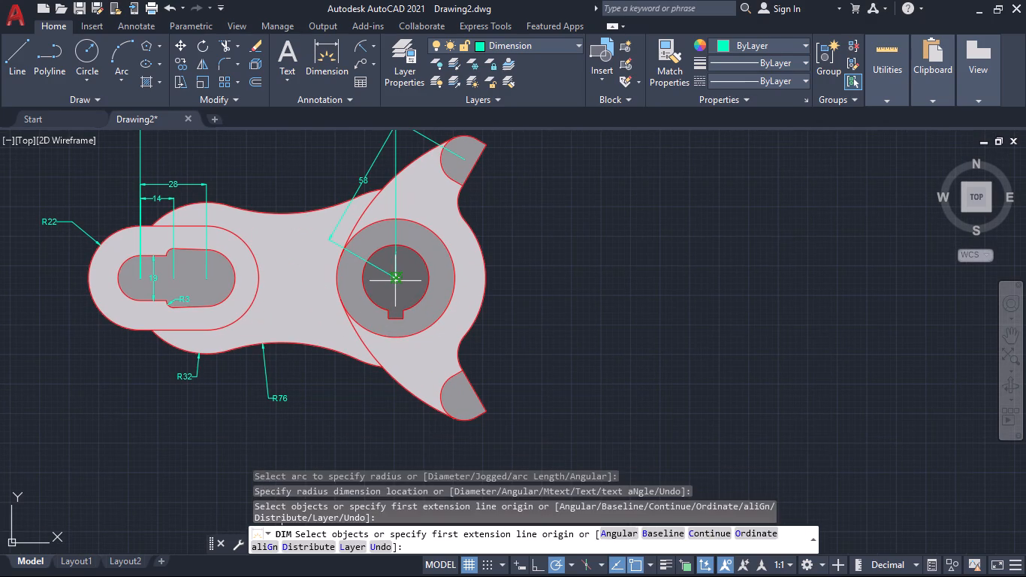
click(396, 278)
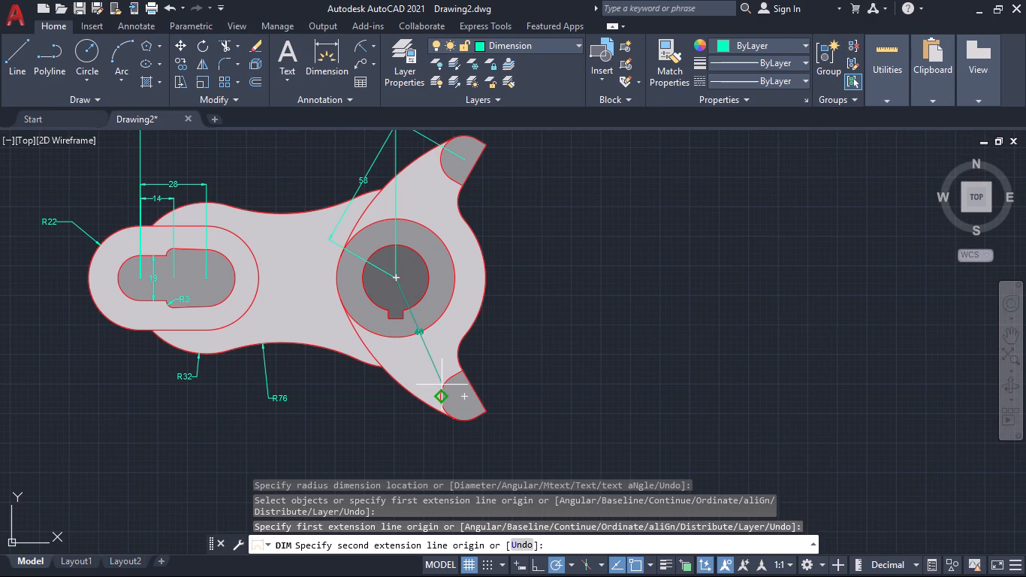
scroll(450, 393, up, 2)
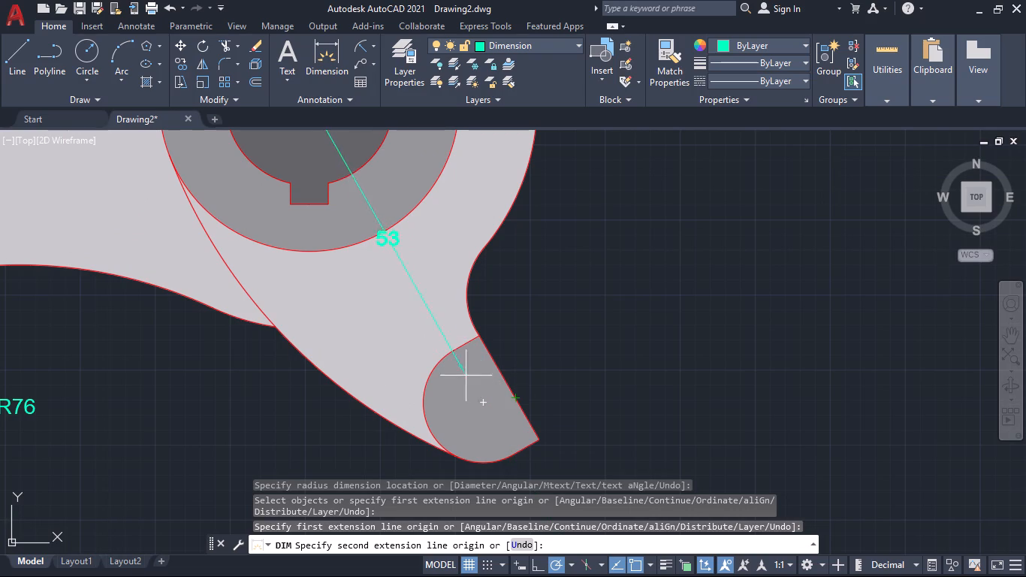
click(483, 406)
middle_drag(371, 449, 455, 349)
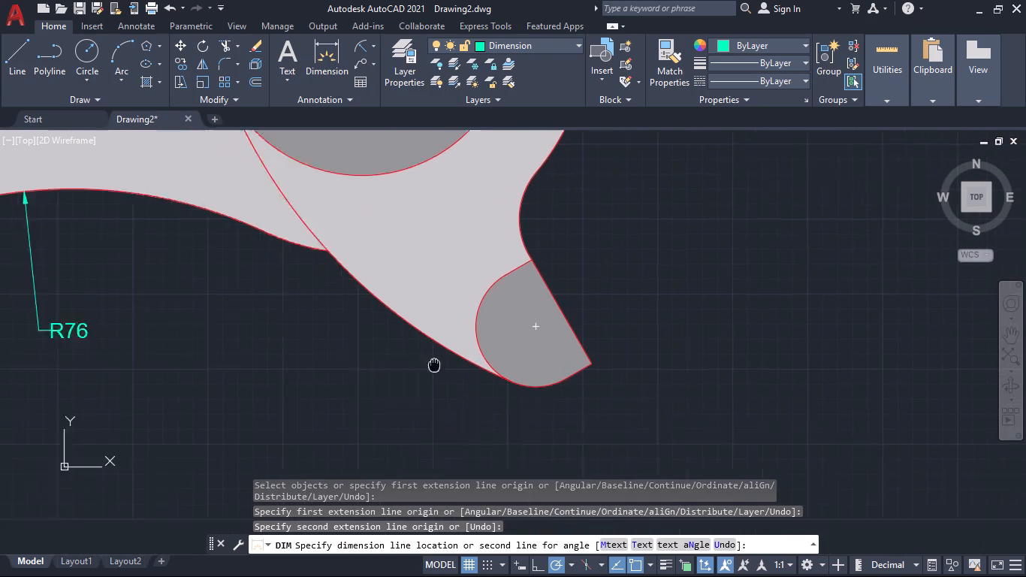
middle_drag(455, 349, 497, 317)
scroll(425, 358, down, 1)
click(407, 366)
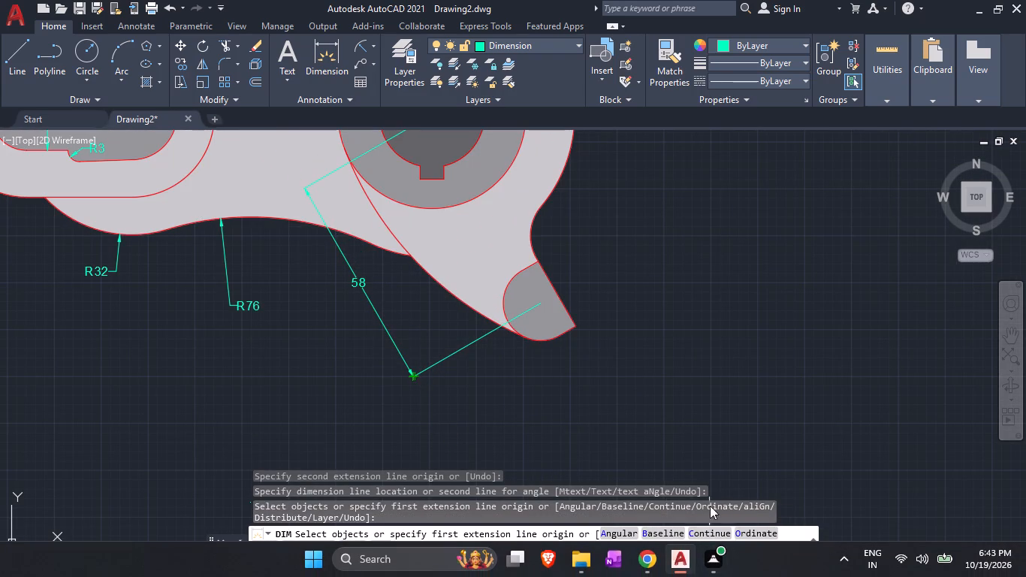
Add a radius dimension to the lower prong's long outer arc, placed between the arc and the prong's aligned dimension.
middle_drag(661, 361, 743, 481)
middle_drag(722, 429, 759, 362)
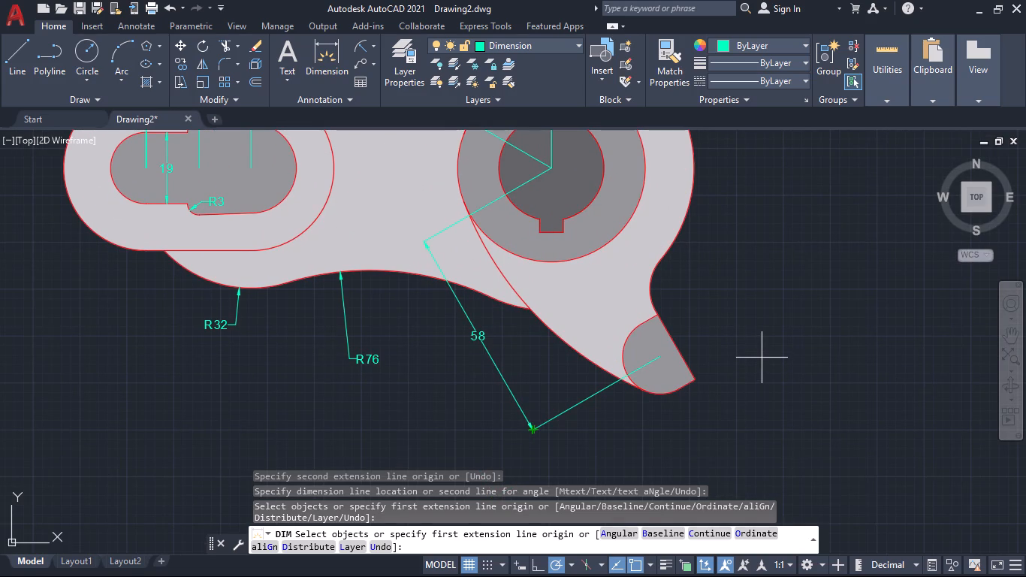
middle_drag(762, 357, 644, 473)
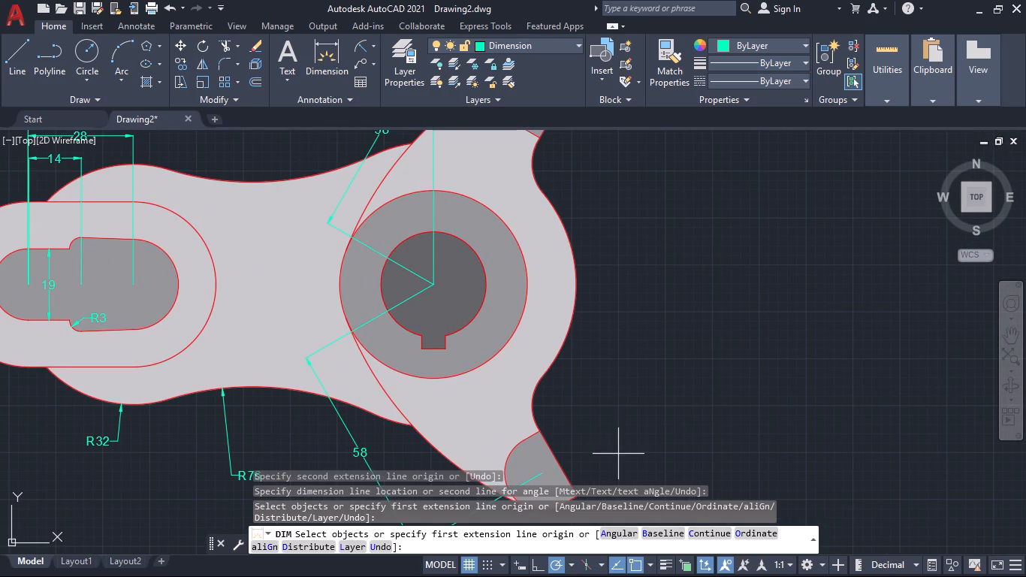
click(445, 457)
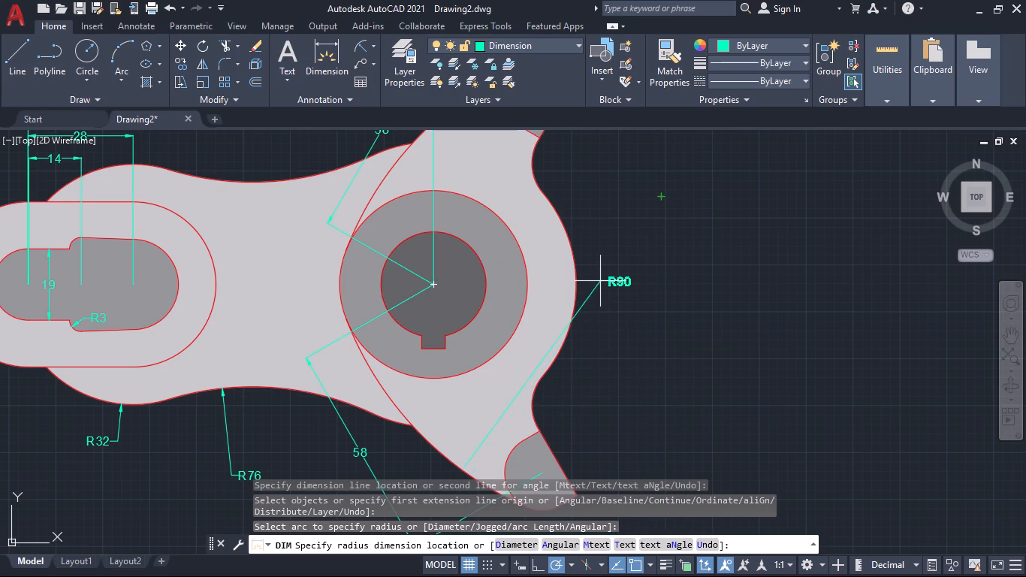
middle_drag(544, 346, 617, 162)
scroll(428, 396, down, 2)
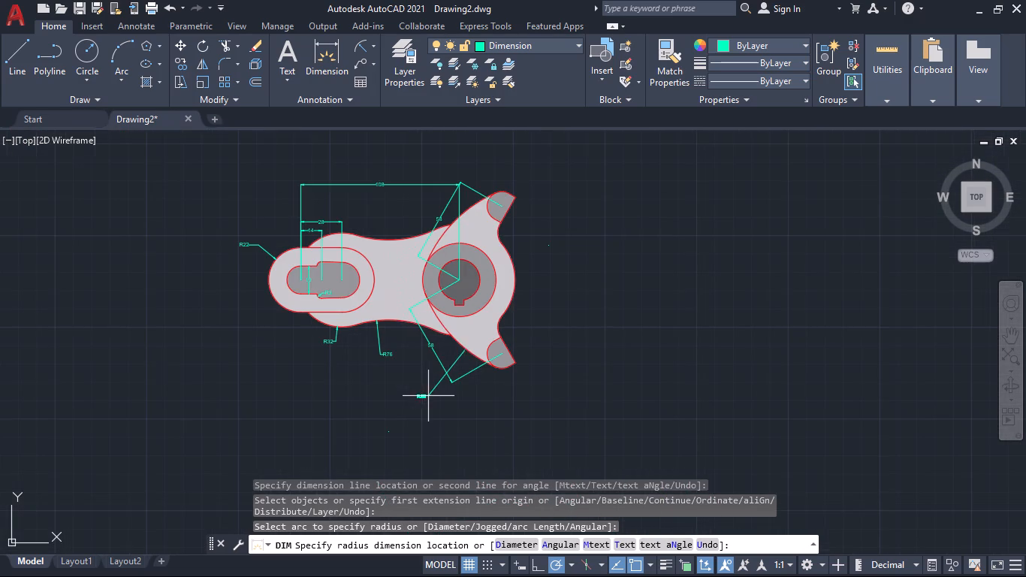
scroll(454, 360, up, 2)
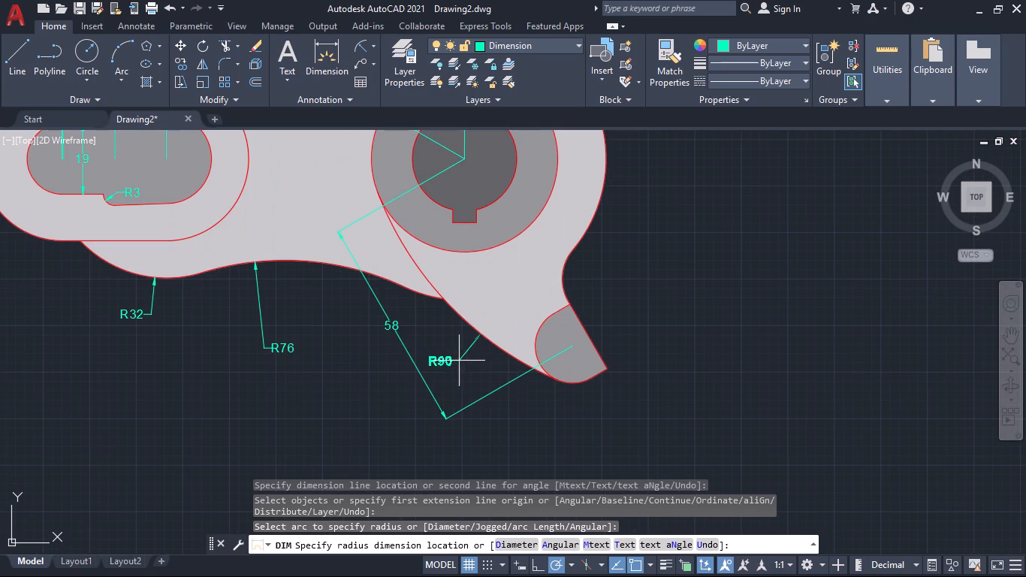
click(466, 362)
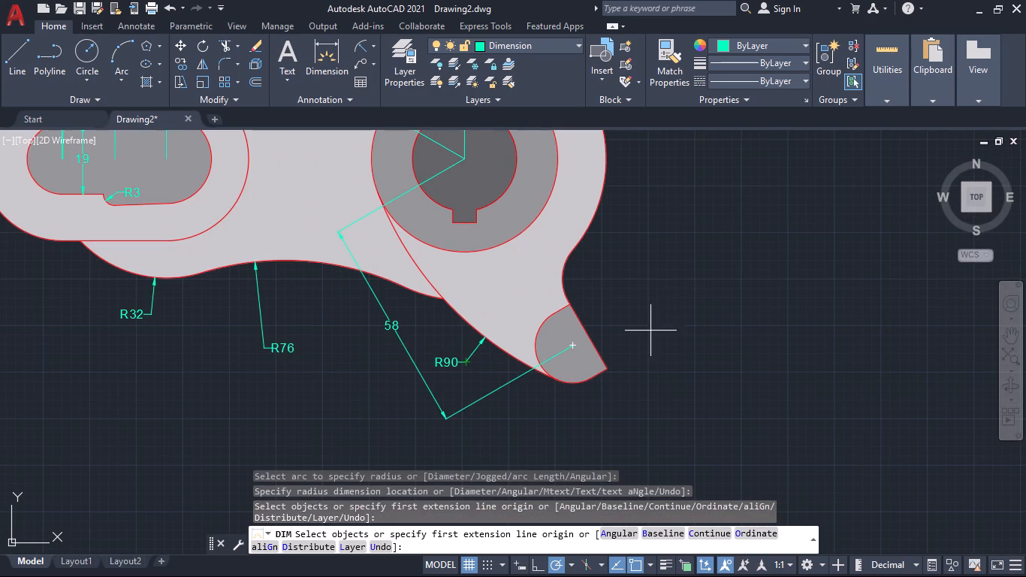
Add a diameter dimension to the hub's outer circle, placed inside the body on the slot side of the hub.
middle_drag(699, 267, 765, 378)
middle_drag(758, 373, 785, 414)
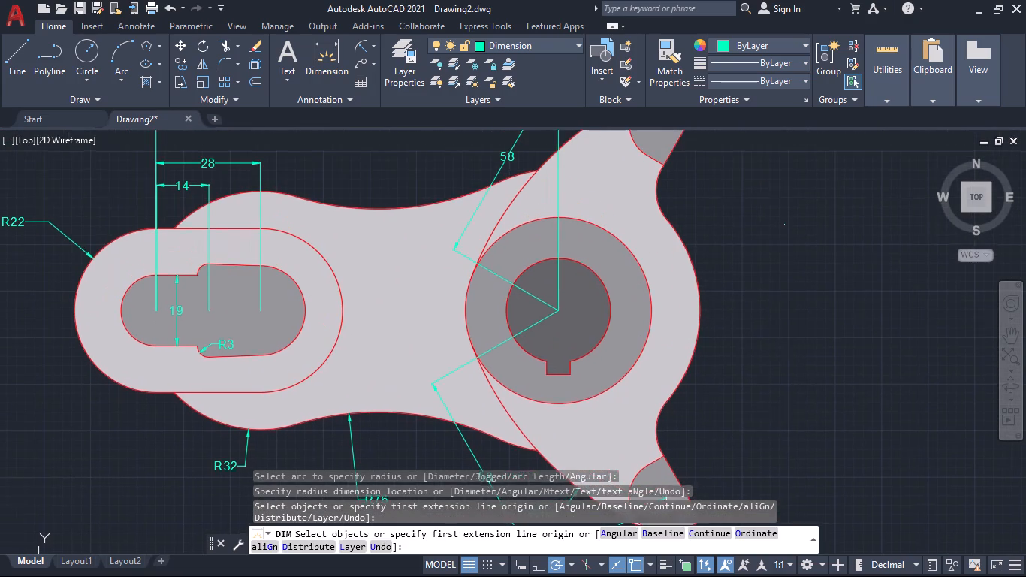
scroll(451, 349, up, 2)
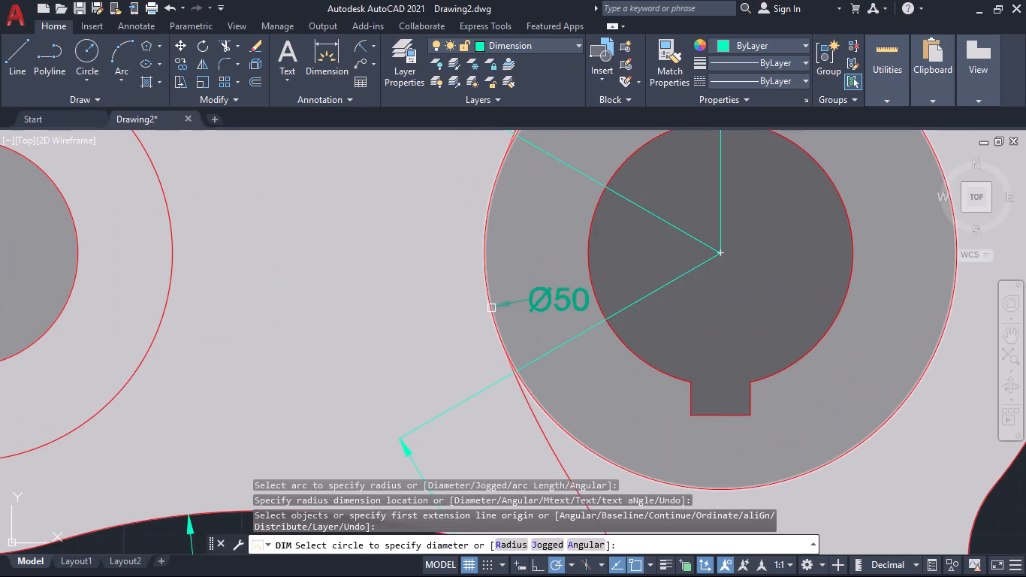
click(491, 308)
click(415, 359)
Add a radius dimension to the arc at the slot's wide end, placed inside the body above and beyond that end.
scroll(346, 401, down, 2)
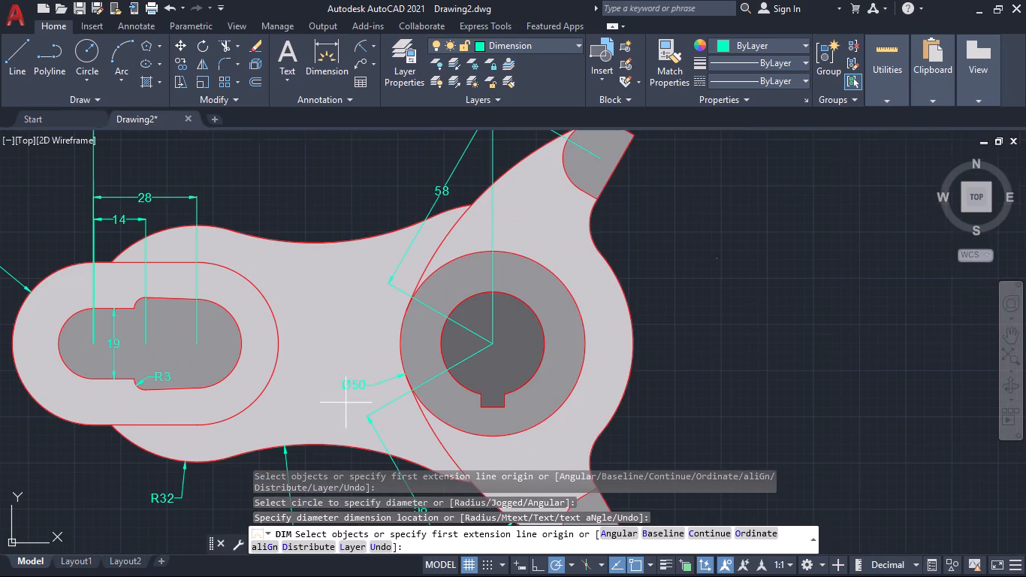
middle_drag(321, 421, 422, 331)
middle_drag(427, 388, 445, 422)
middle_drag(445, 425, 468, 464)
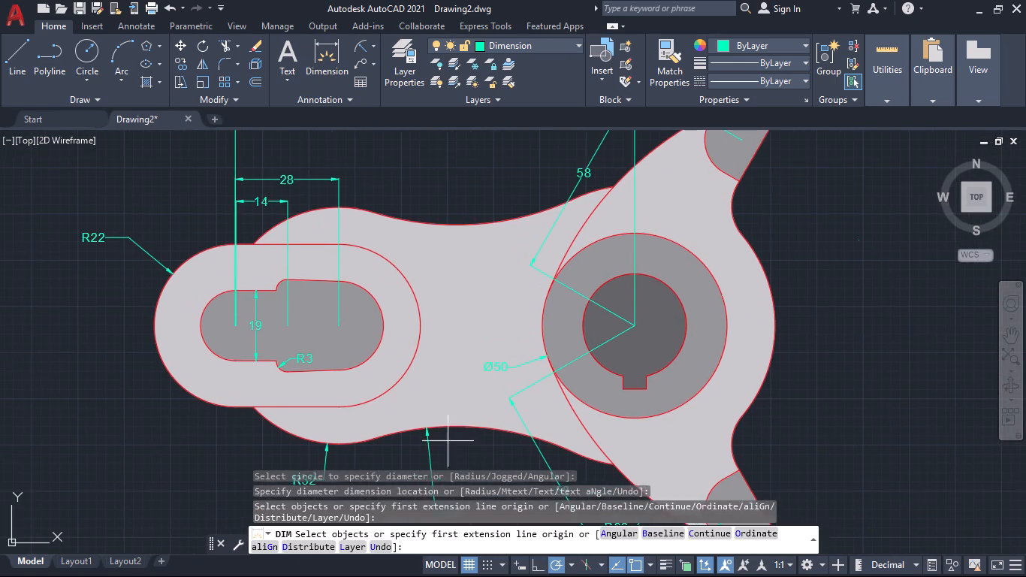
scroll(370, 320, up, 2)
click(390, 290)
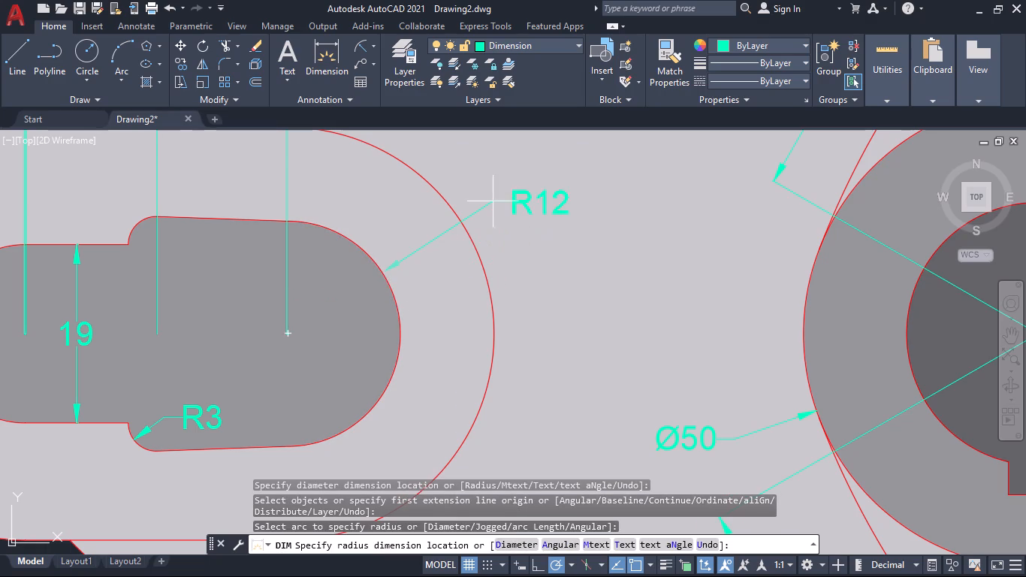
click(531, 176)
Add a radius dimension to the keyed bore's arc, placed above the body on the slot side of the upper prong.
scroll(551, 273, down, 3)
middle_drag(556, 299, 513, 368)
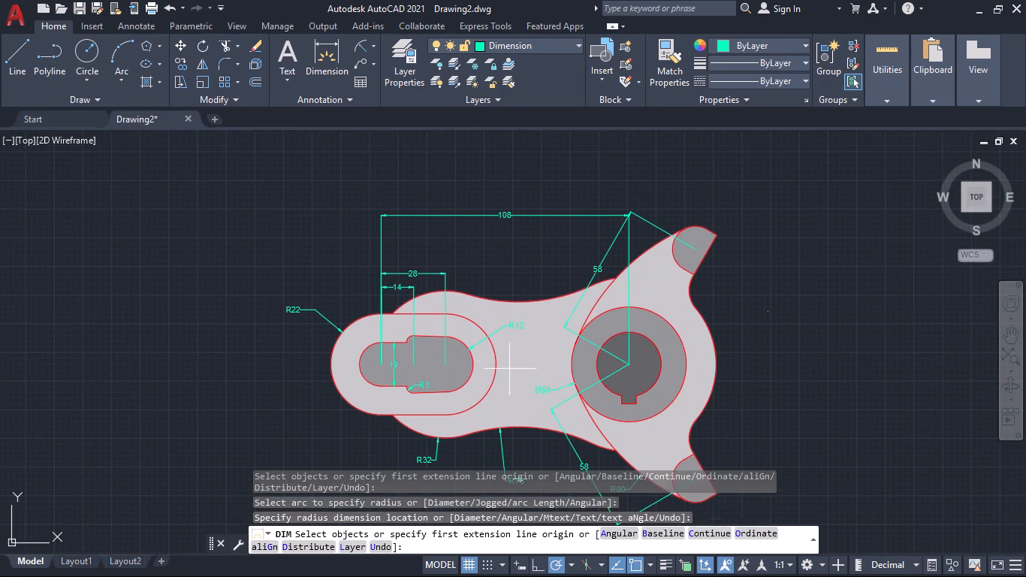
scroll(498, 345, up, 1)
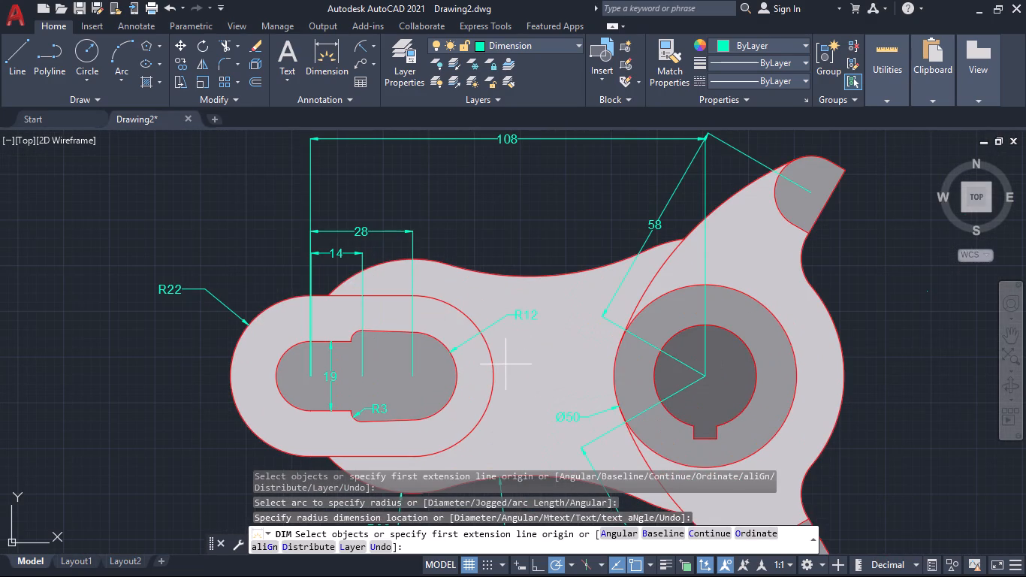
middle_drag(505, 364, 462, 446)
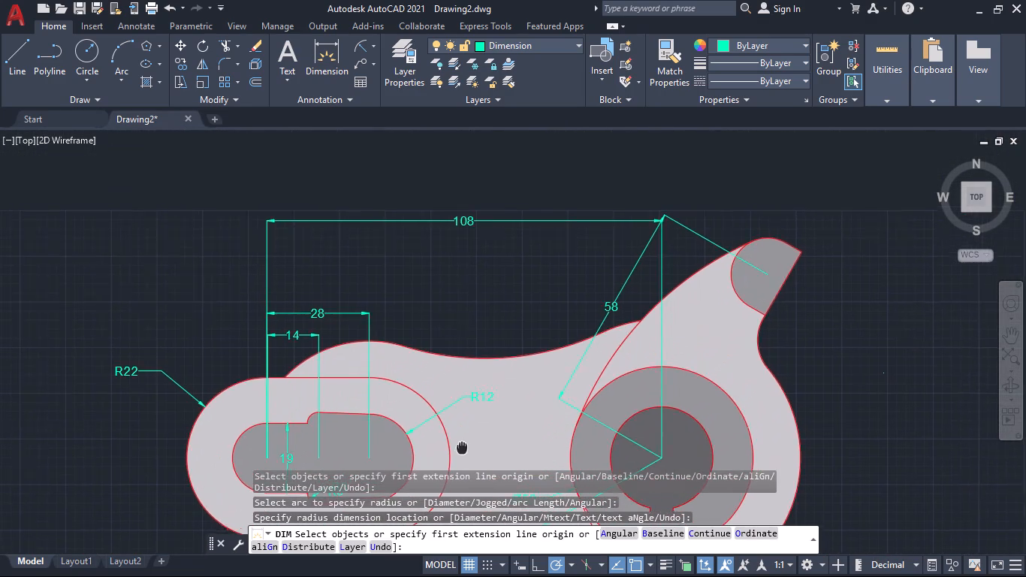
middle_drag(462, 446, 397, 487)
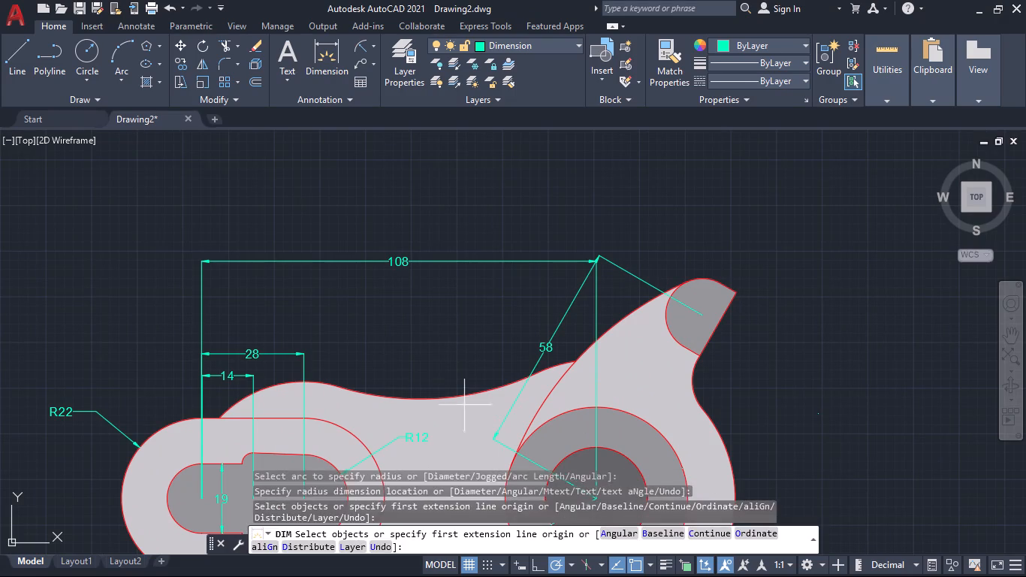
middle_drag(469, 434, 348, 389)
scroll(446, 406, up, 2)
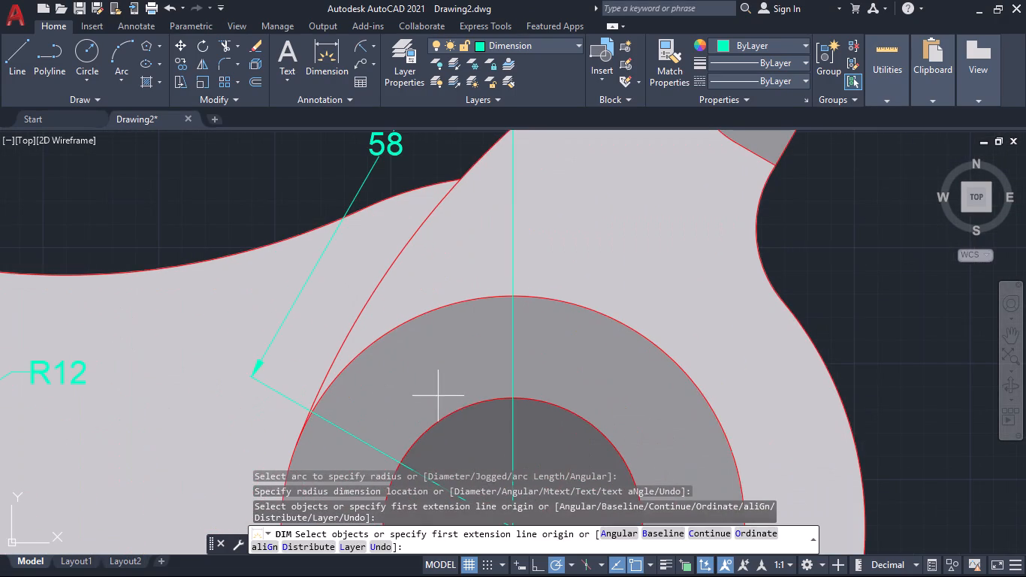
click(448, 415)
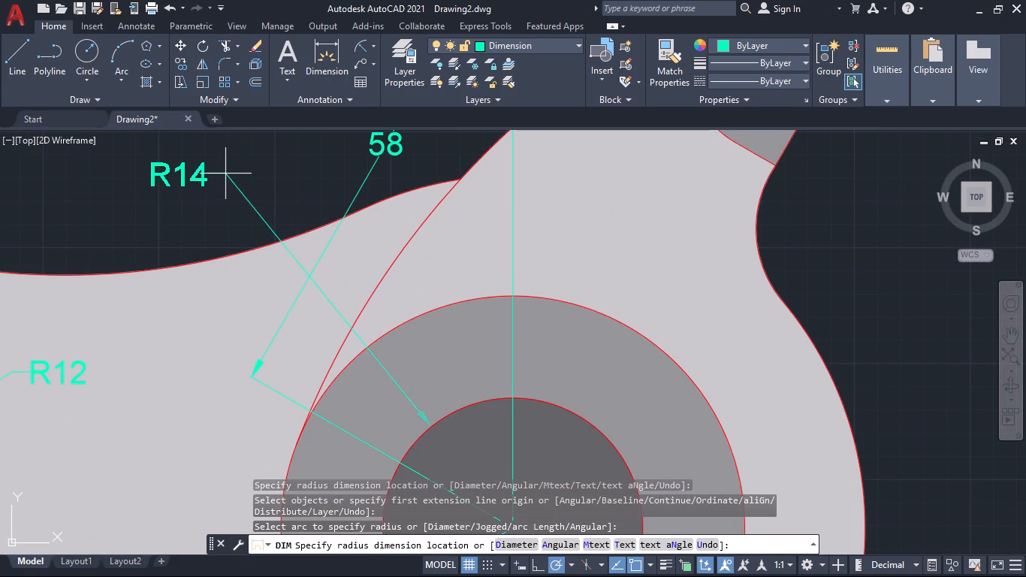
click(158, 169)
Add a vertical dimension for the keyway's depth along its side edge, placed just outside the hub's convex outer edge.
scroll(226, 222, down, 3)
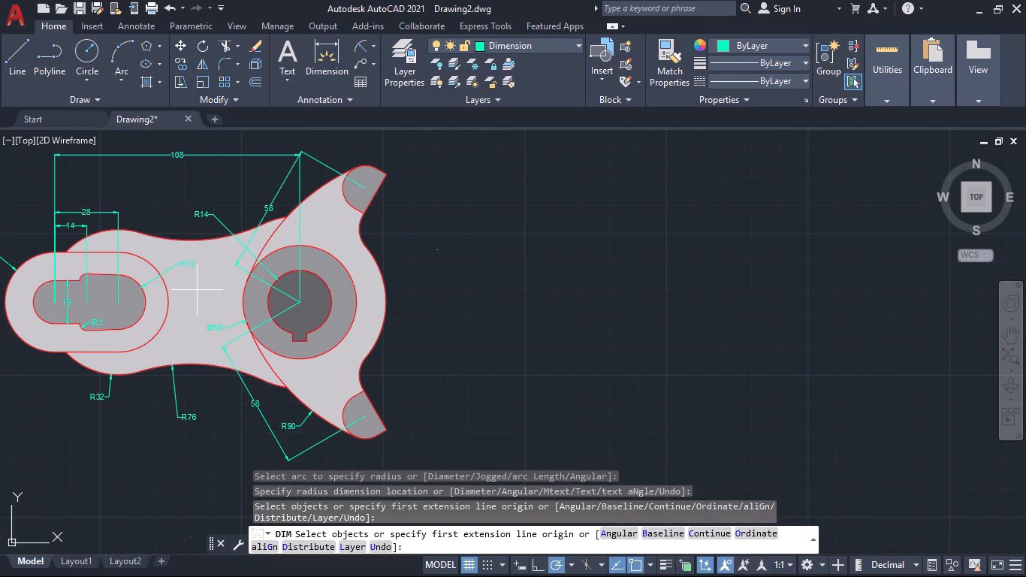
middle_drag(217, 294, 256, 414)
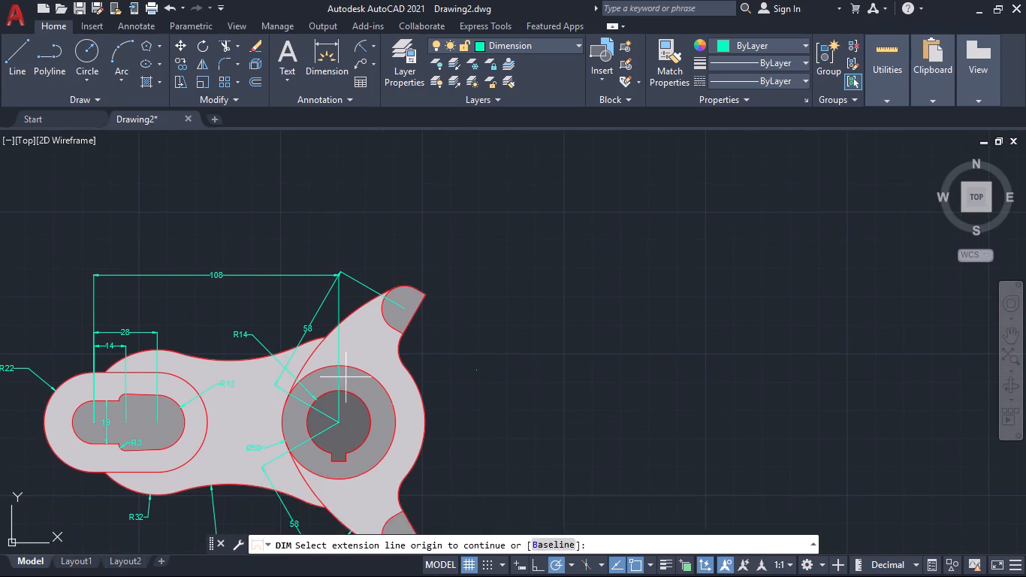
middle_drag(514, 411, 498, 298)
middle_drag(555, 409, 536, 295)
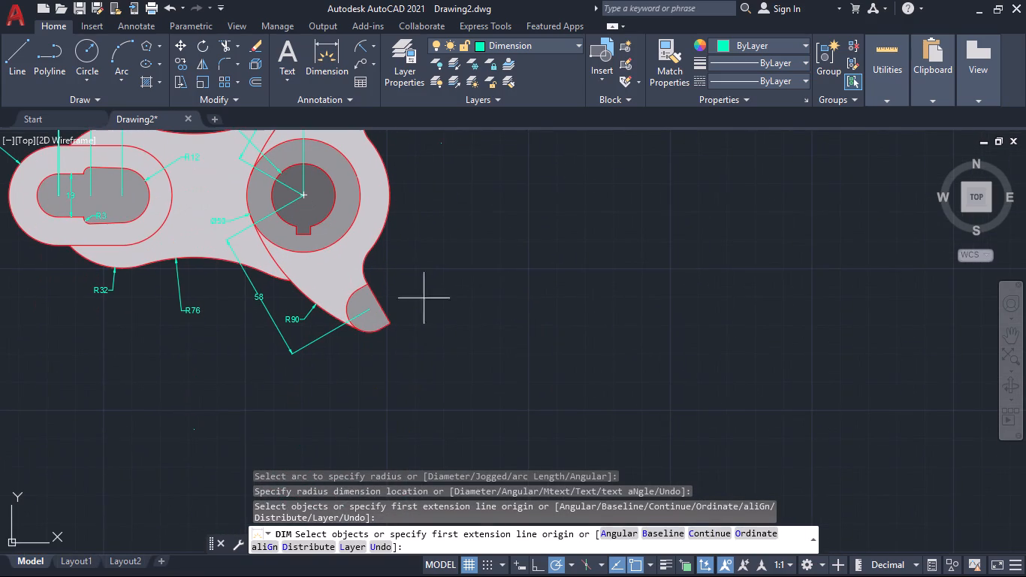
scroll(338, 279, up, 1)
middle_drag(328, 273, 368, 404)
scroll(300, 318, up, 2)
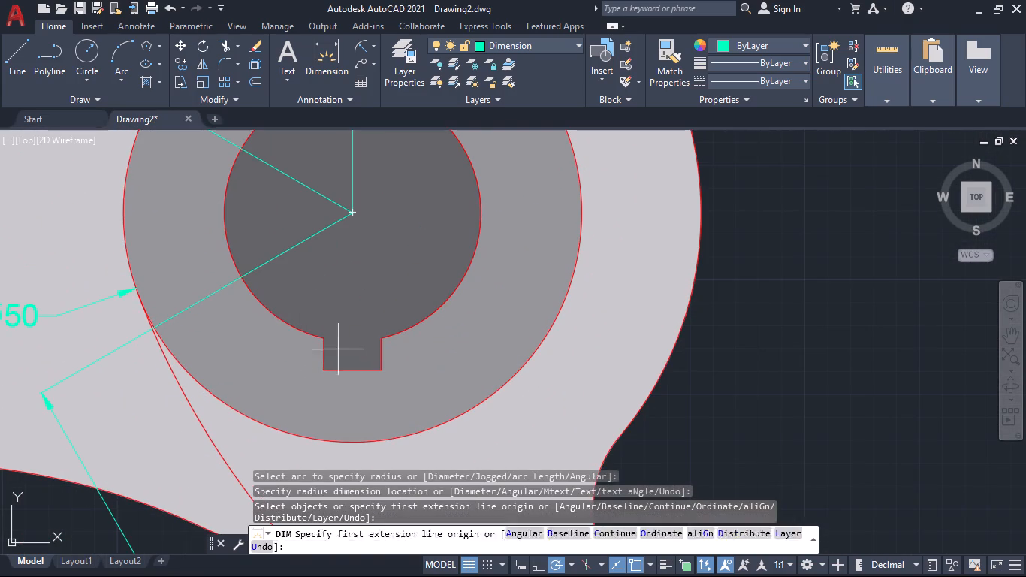
click(379, 337)
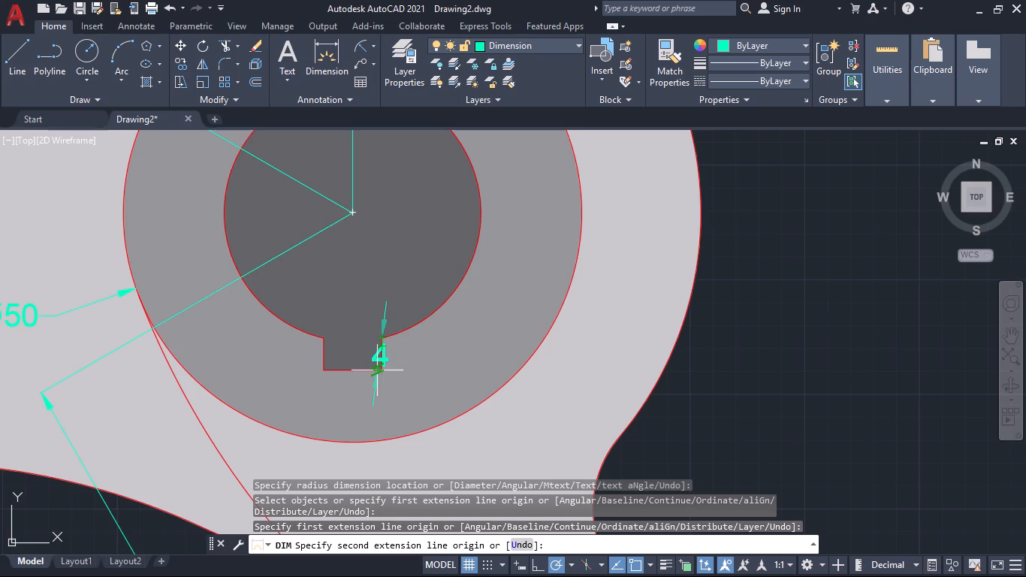
scroll(380, 373, up, 3)
click(379, 361)
scroll(610, 354, down, 2)
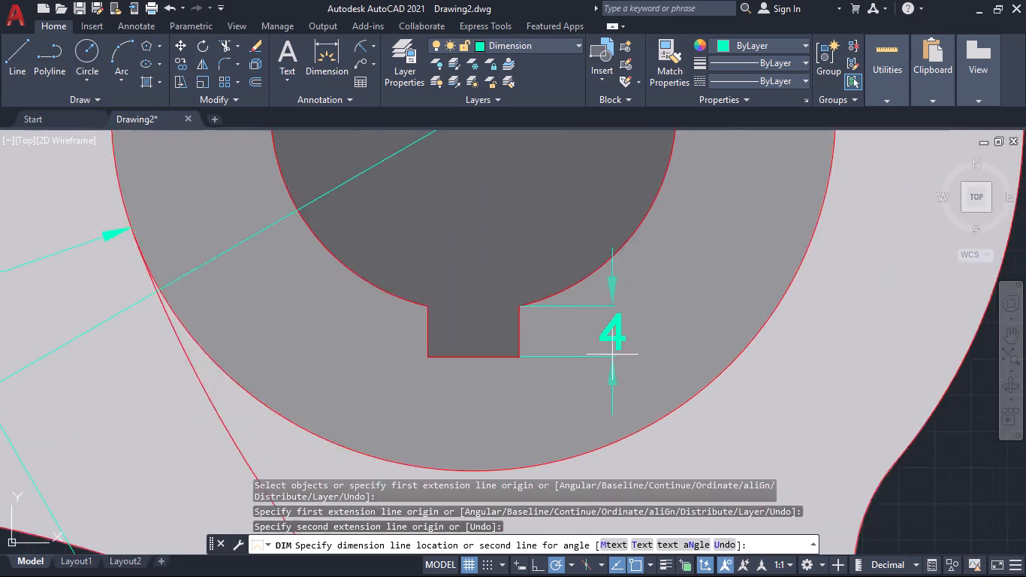
scroll(612, 355, down, 2)
click(800, 358)
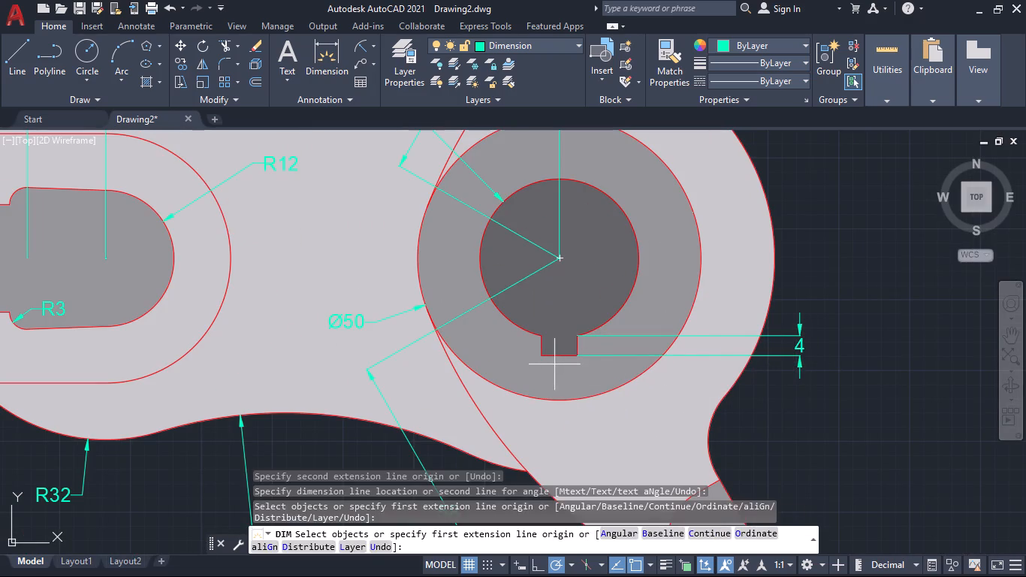
Add a horizontal dimension for the keyway's width between its bottom corners, placed below the lower prong's aligned dimension.
scroll(550, 359, up, 2)
click(527, 351)
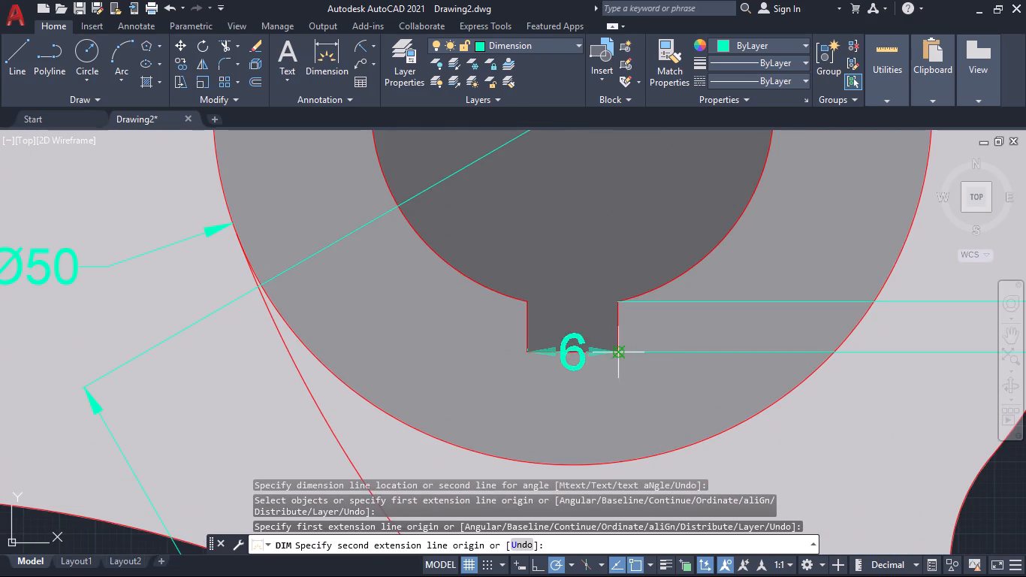
click(619, 352)
middle_drag(605, 422, 609, 291)
scroll(614, 303, down, 4)
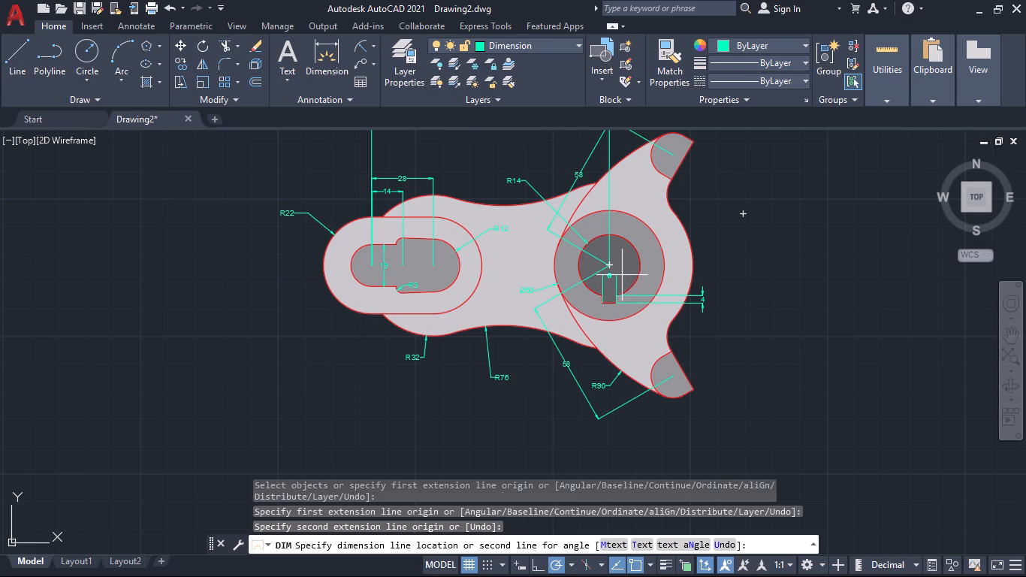
click(618, 430)
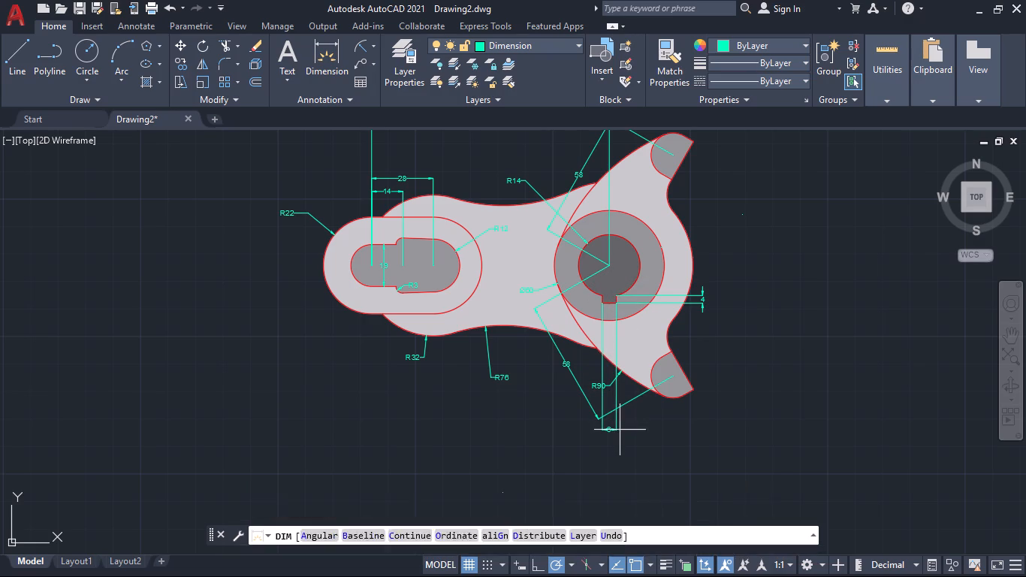
middle_drag(741, 419, 614, 430)
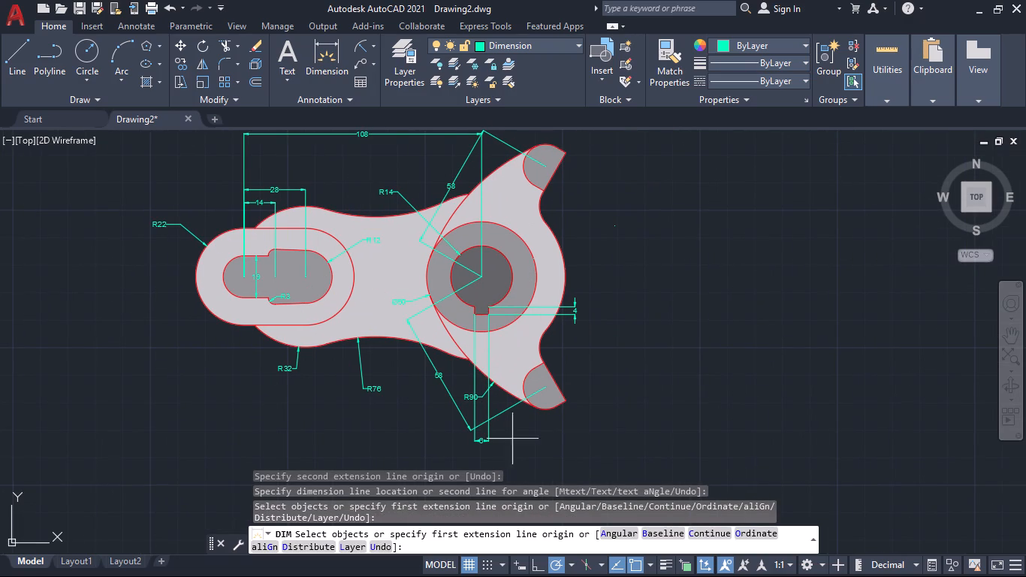
middle_drag(669, 353, 585, 377)
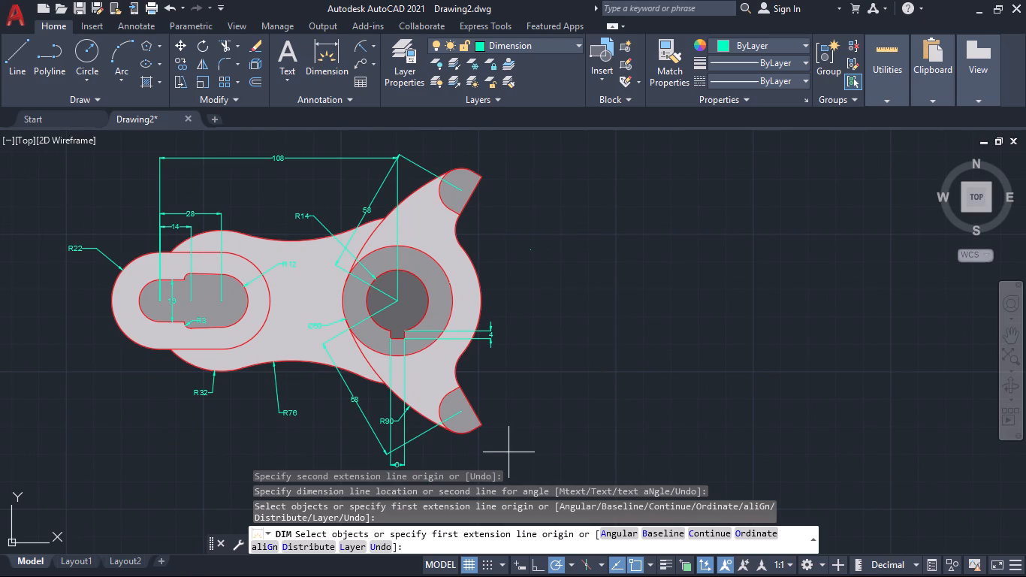
Add a radius dimension to the rounded arc at the lower prong's tip, placed just below the prong.
scroll(450, 440, up, 5)
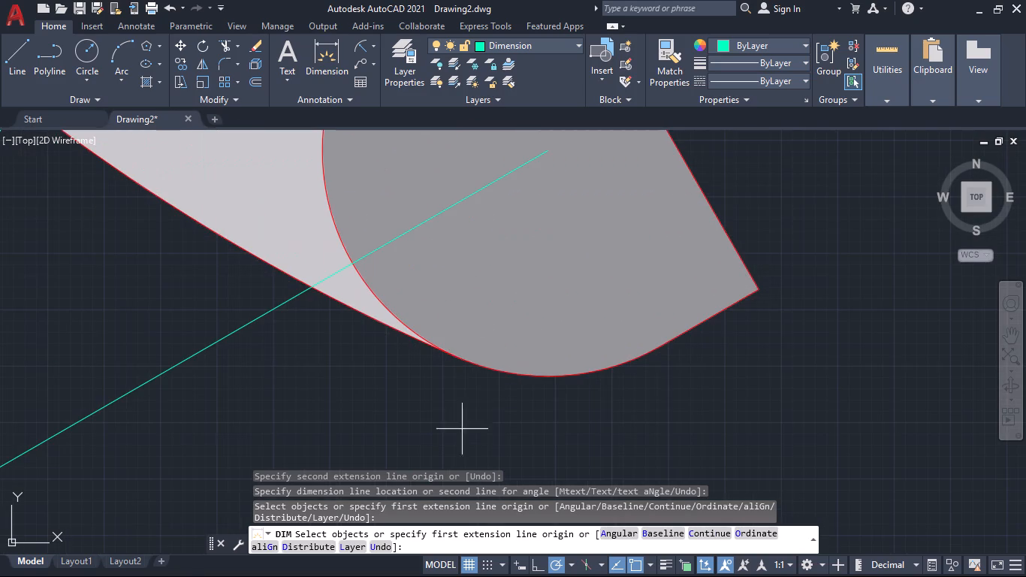
click(484, 364)
middle_drag(481, 423, 482, 418)
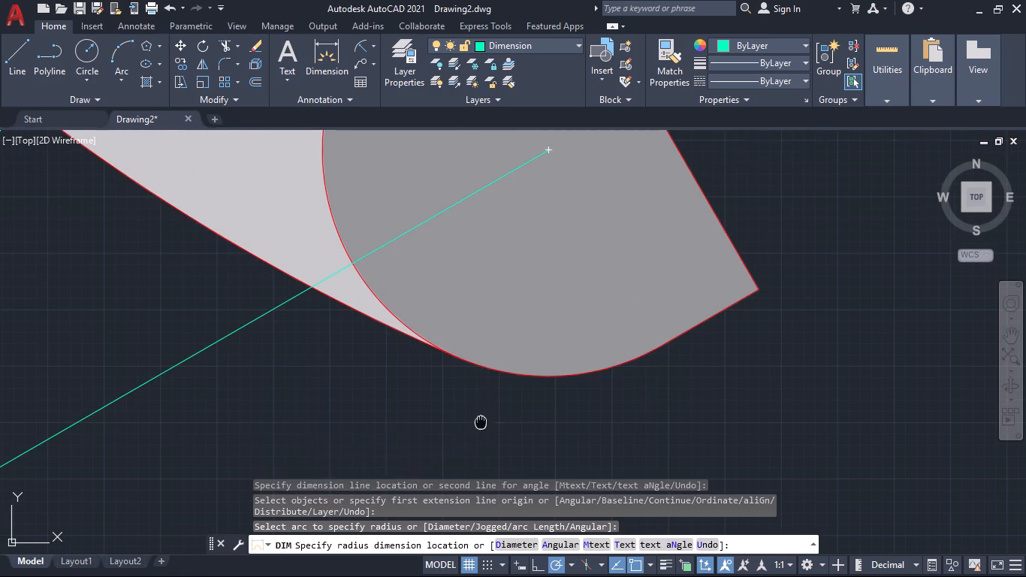
middle_drag(482, 418, 526, 288)
scroll(527, 319, down, 1)
click(528, 379)
Add an aligned dimension from the lower prong tip's arc centre to its straight end edge, placed just beyond the tip's outer corner.
scroll(653, 385, down, 2)
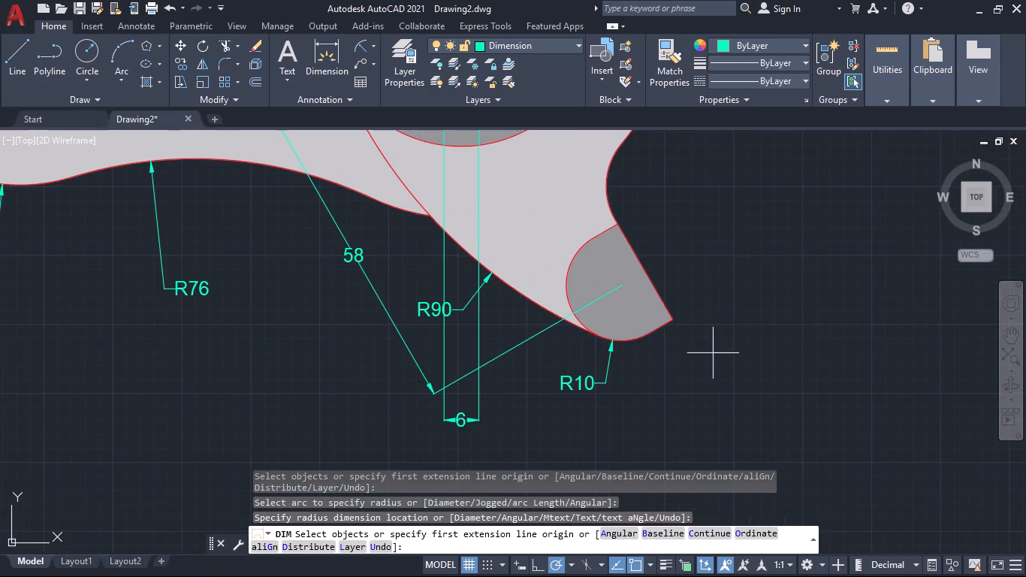
middle_drag(714, 352, 711, 433)
middle_drag(729, 413, 635, 418)
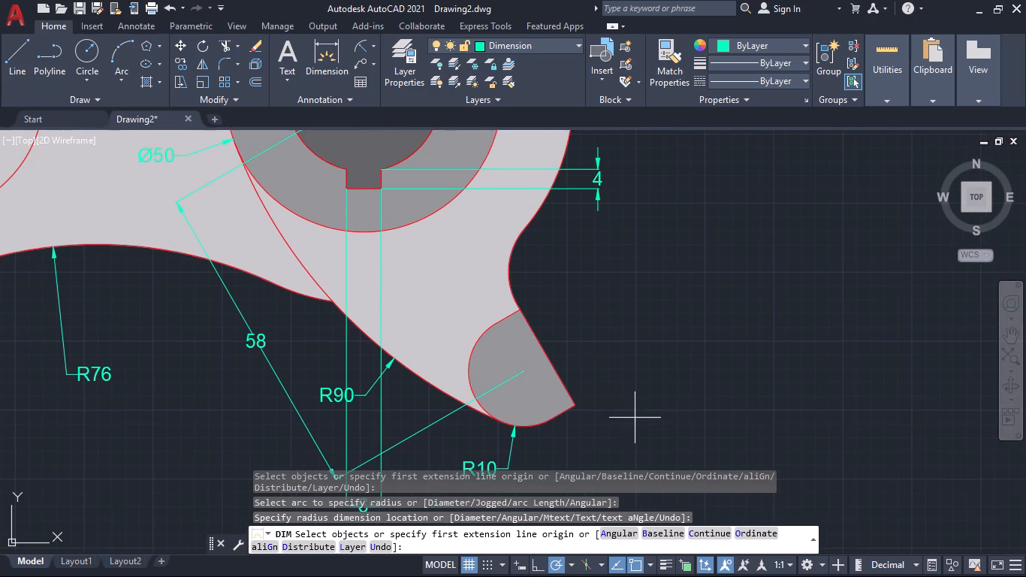
scroll(542, 373, up, 2)
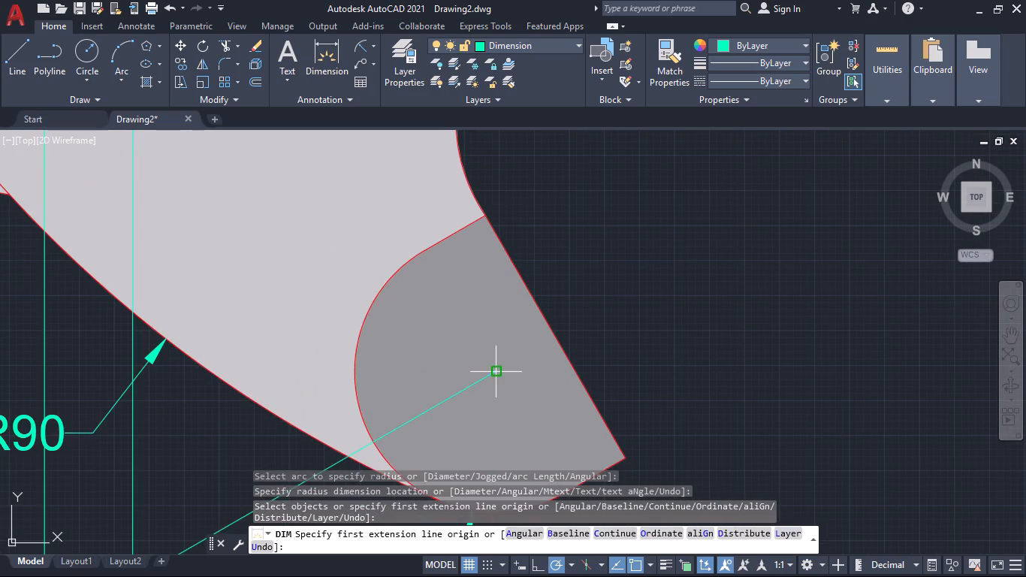
click(496, 372)
click(557, 338)
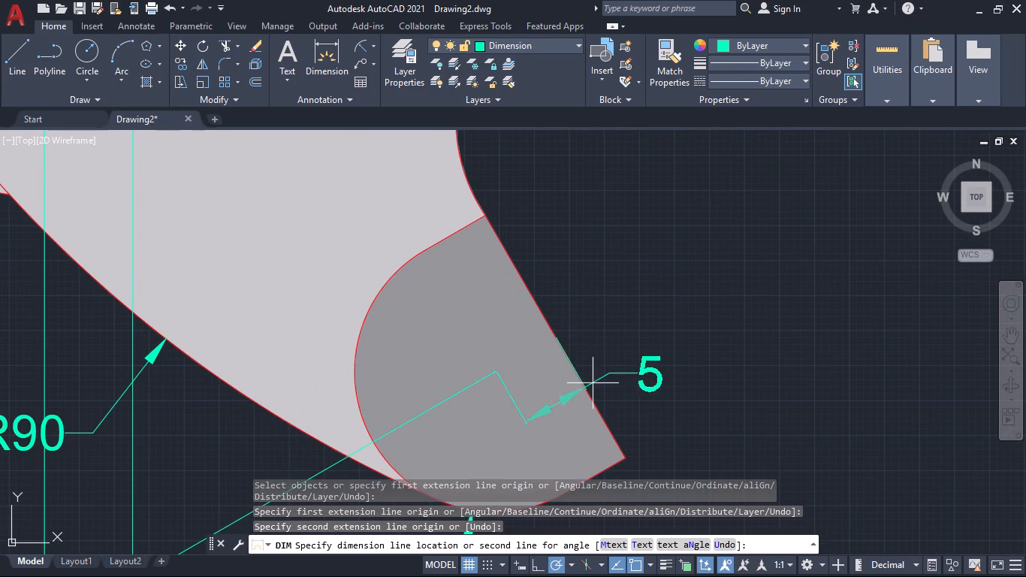
middle_drag(593, 383, 576, 285)
scroll(576, 285, up, 1)
middle_drag(654, 437, 647, 421)
scroll(652, 428, down, 3)
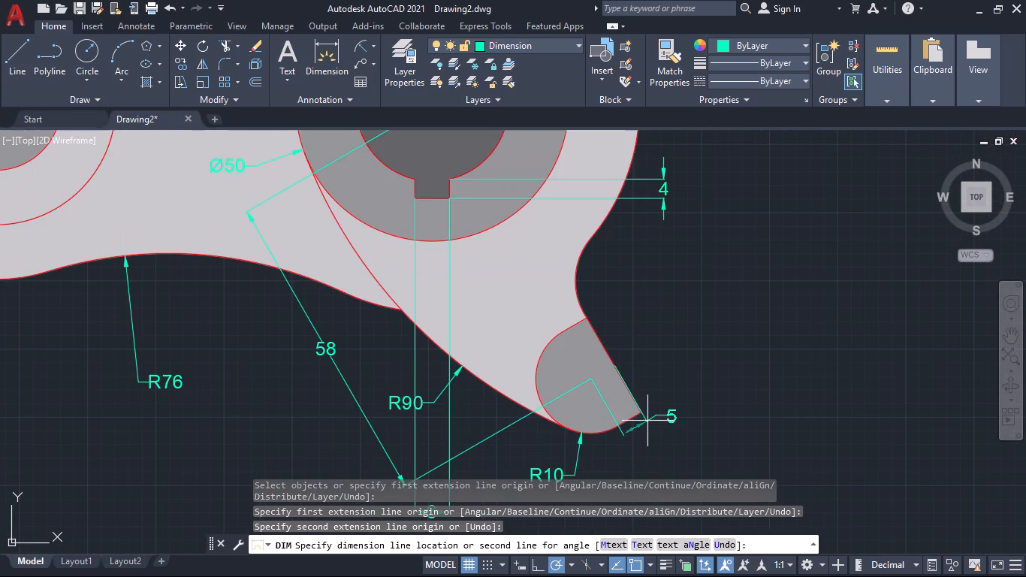
middle_drag(671, 452, 652, 415)
click(648, 411)
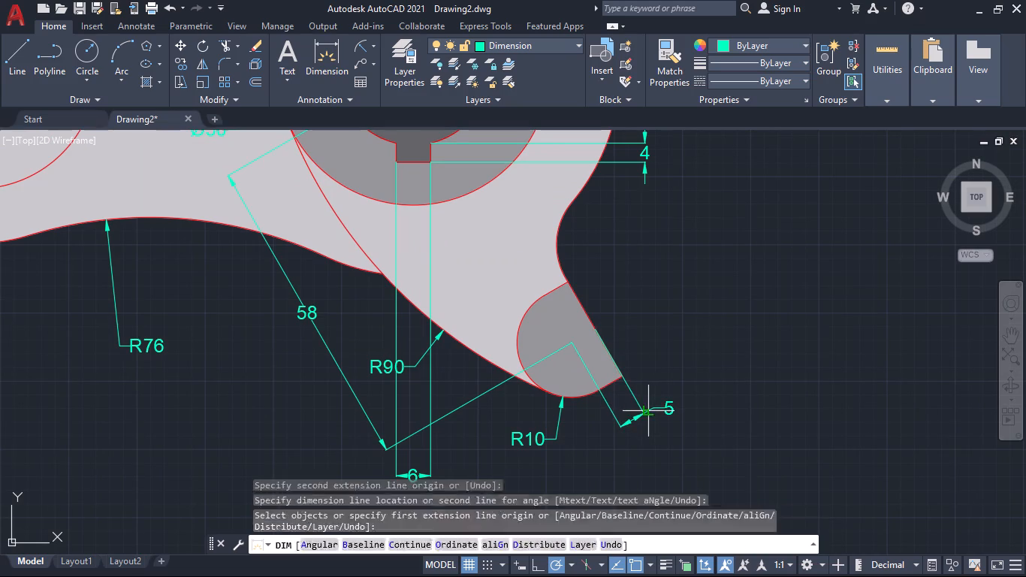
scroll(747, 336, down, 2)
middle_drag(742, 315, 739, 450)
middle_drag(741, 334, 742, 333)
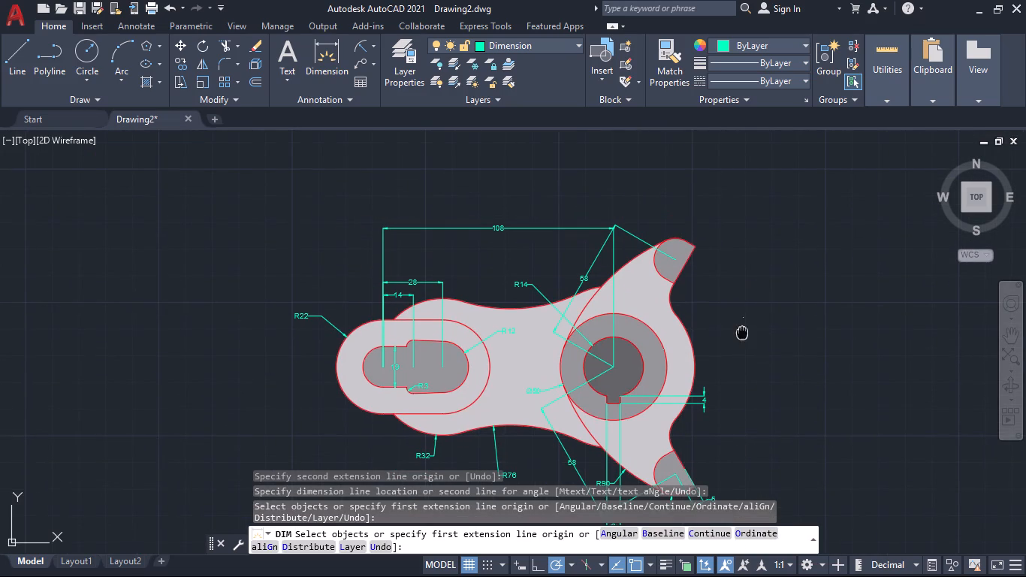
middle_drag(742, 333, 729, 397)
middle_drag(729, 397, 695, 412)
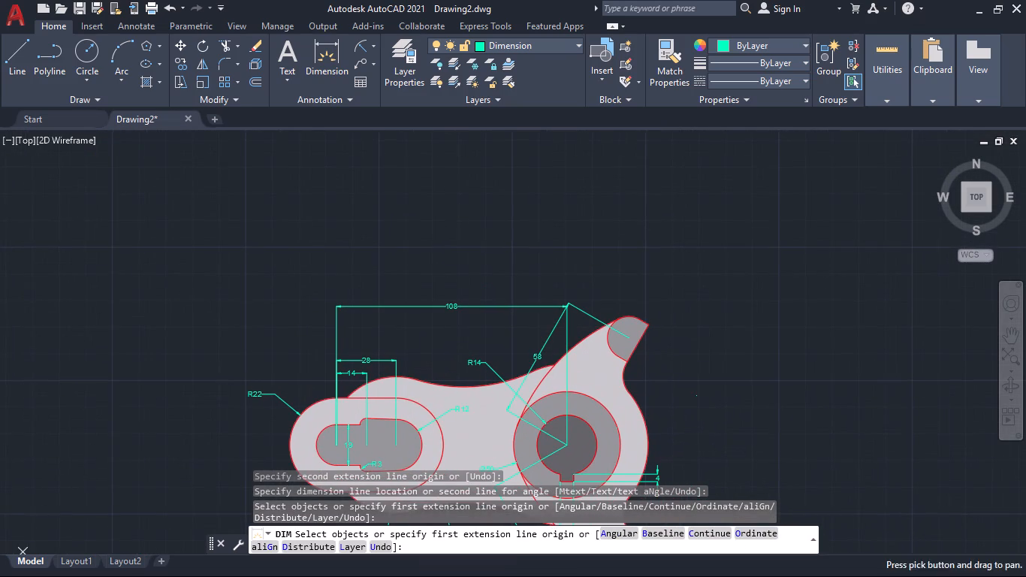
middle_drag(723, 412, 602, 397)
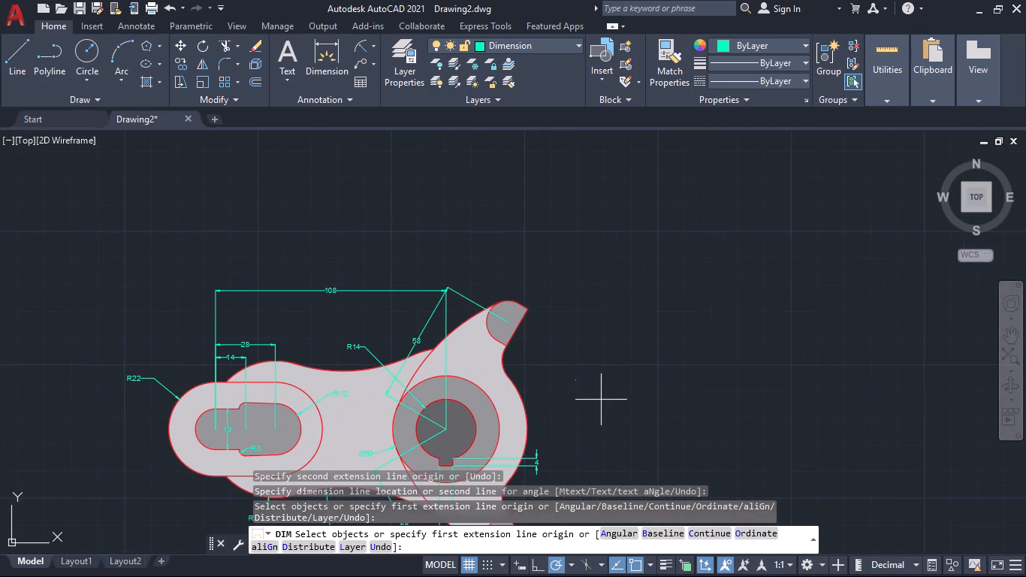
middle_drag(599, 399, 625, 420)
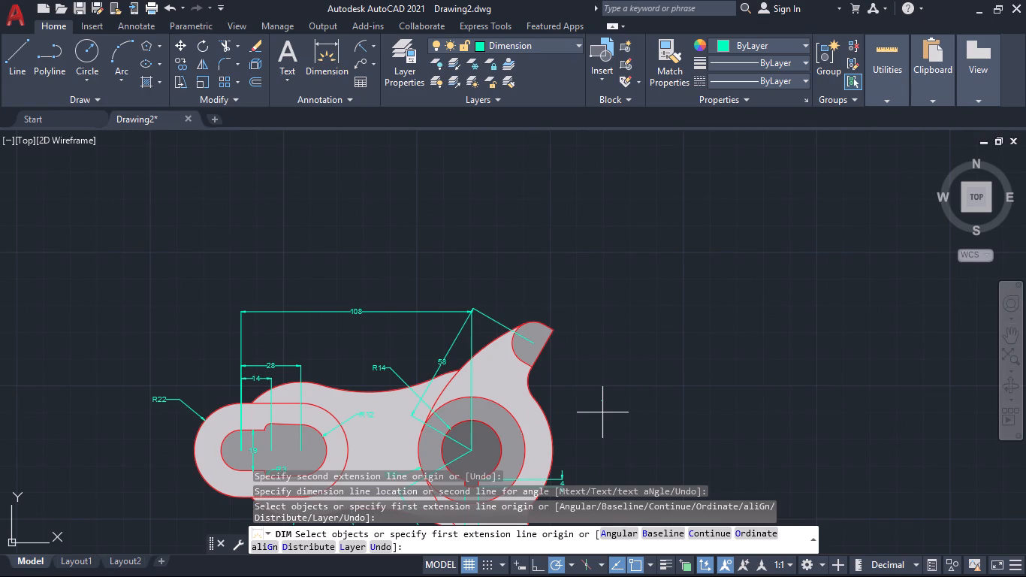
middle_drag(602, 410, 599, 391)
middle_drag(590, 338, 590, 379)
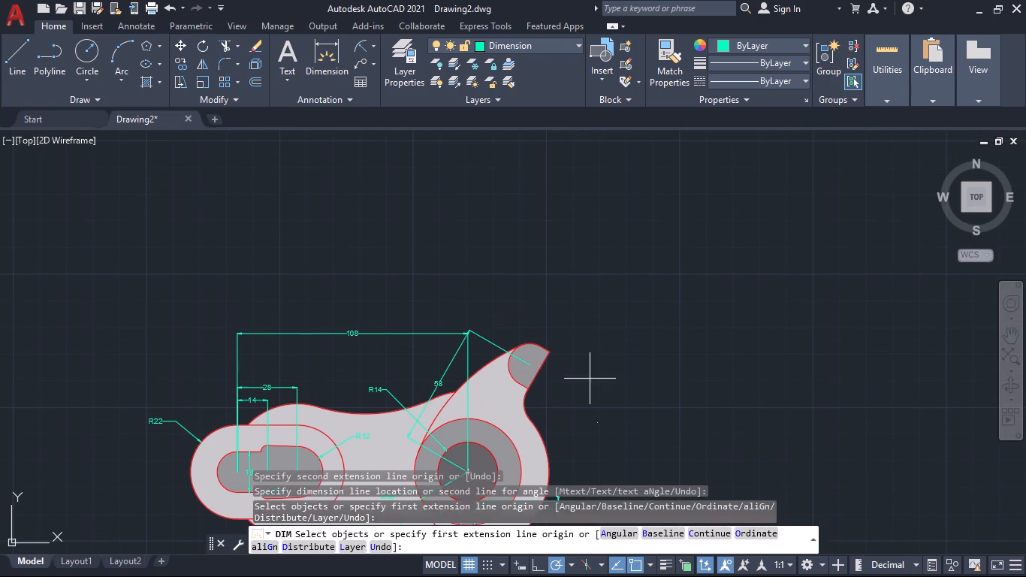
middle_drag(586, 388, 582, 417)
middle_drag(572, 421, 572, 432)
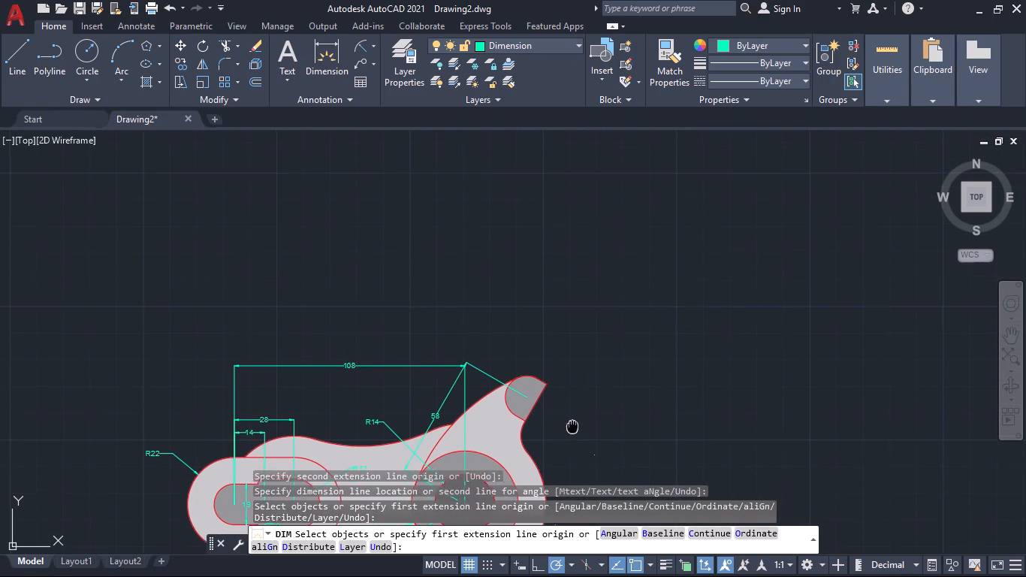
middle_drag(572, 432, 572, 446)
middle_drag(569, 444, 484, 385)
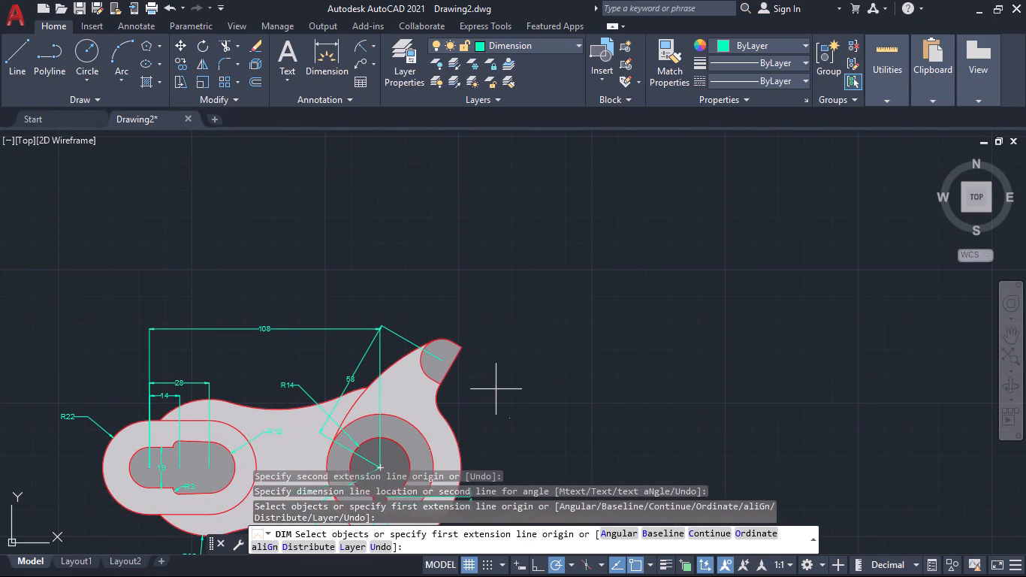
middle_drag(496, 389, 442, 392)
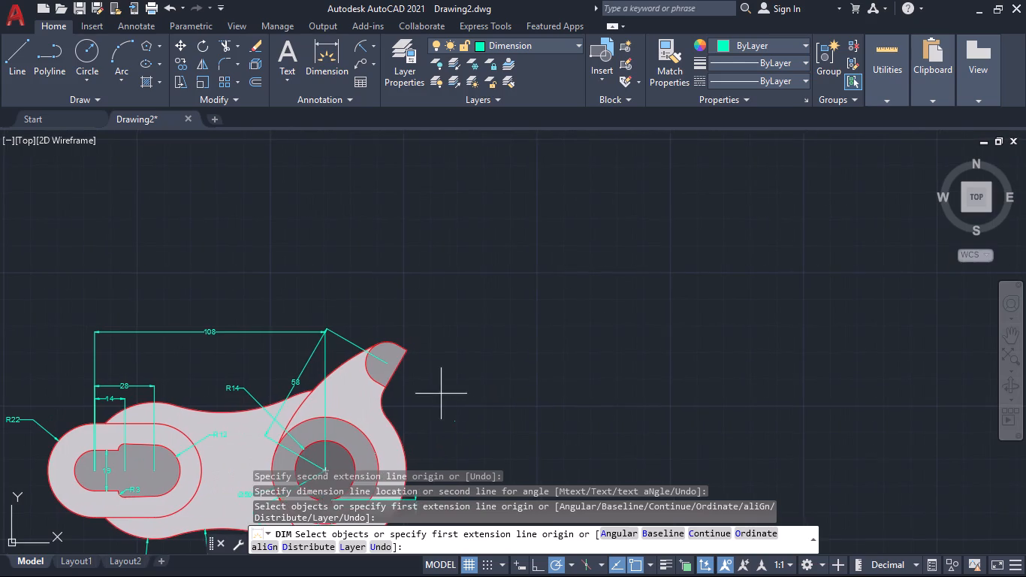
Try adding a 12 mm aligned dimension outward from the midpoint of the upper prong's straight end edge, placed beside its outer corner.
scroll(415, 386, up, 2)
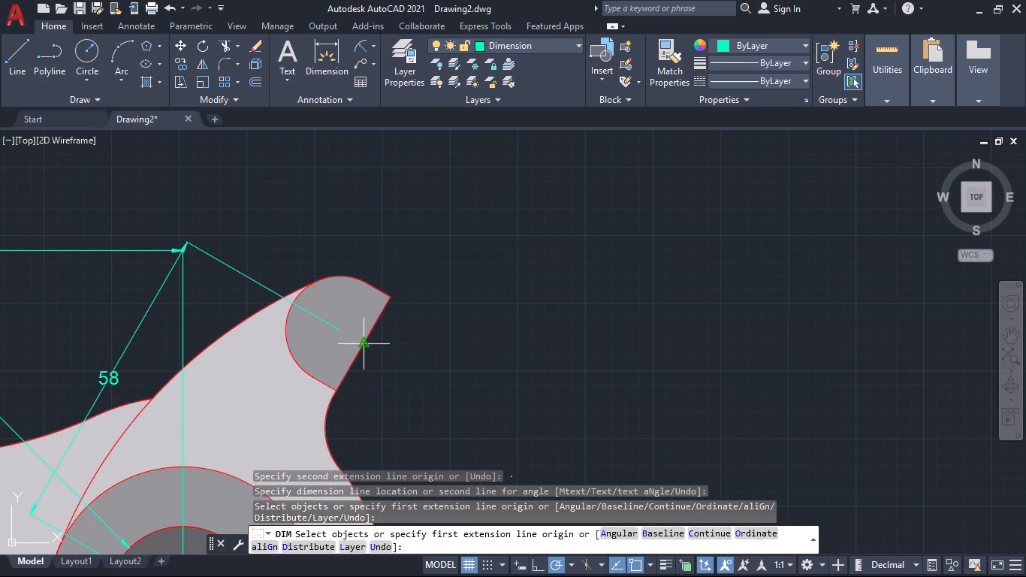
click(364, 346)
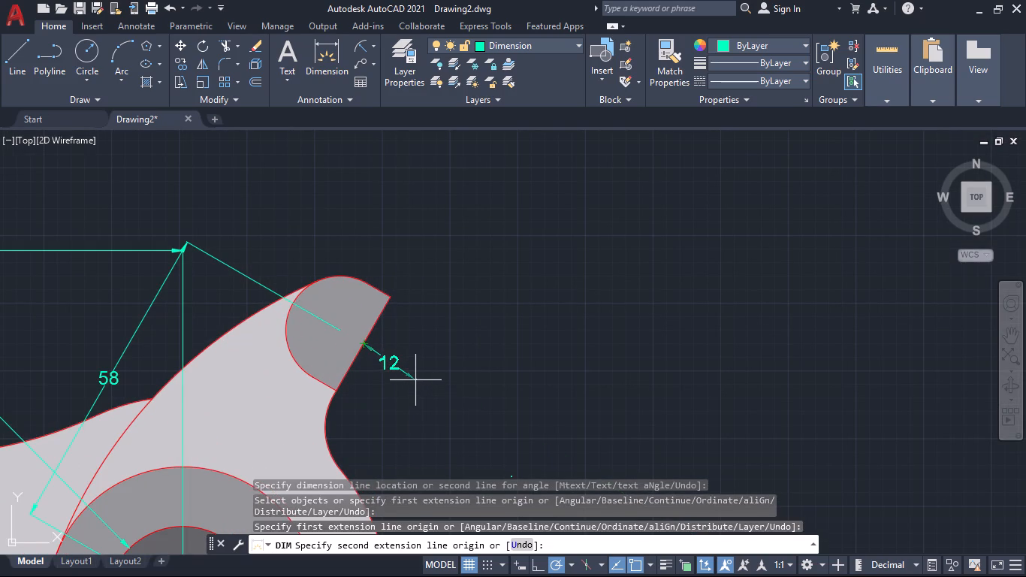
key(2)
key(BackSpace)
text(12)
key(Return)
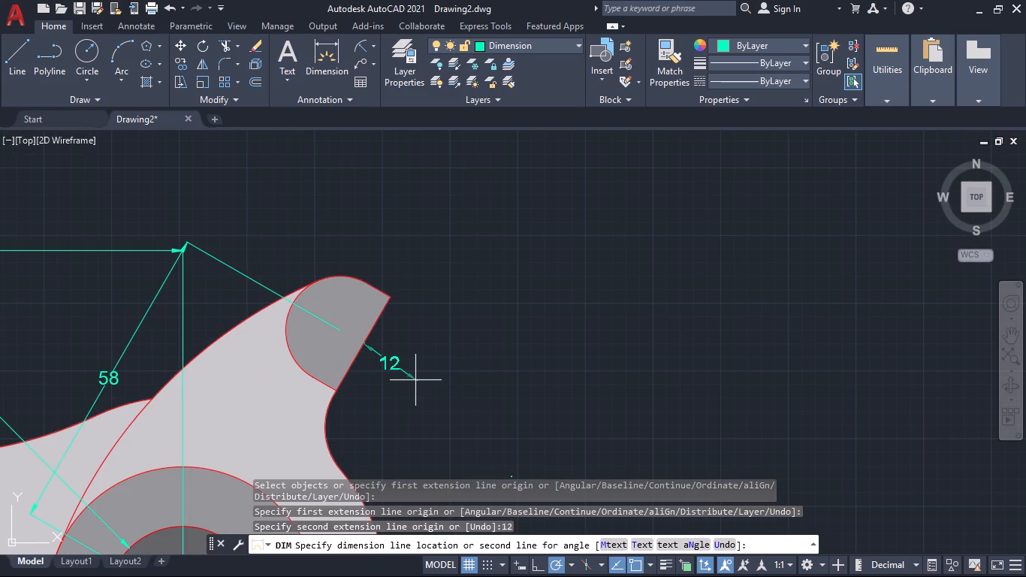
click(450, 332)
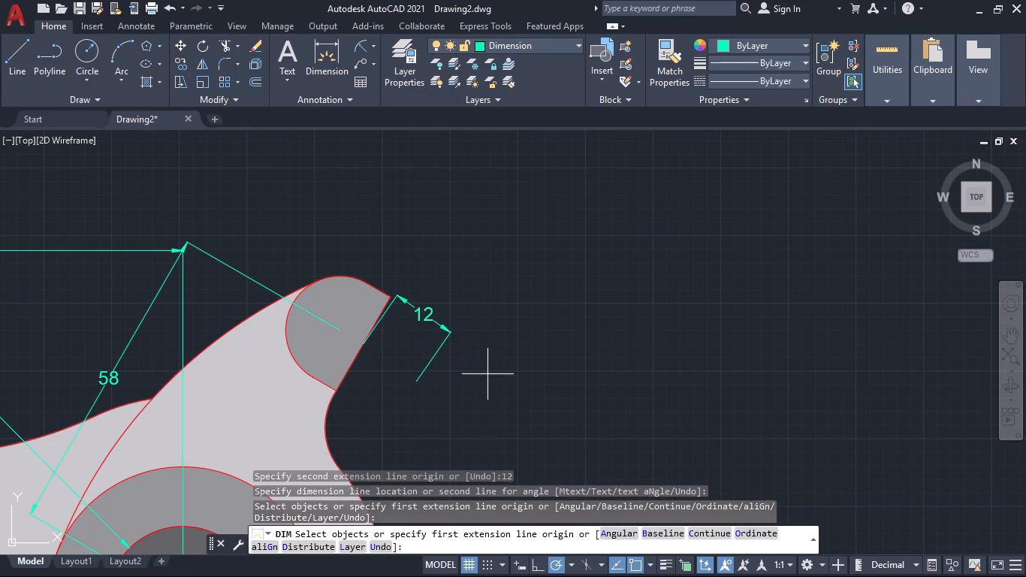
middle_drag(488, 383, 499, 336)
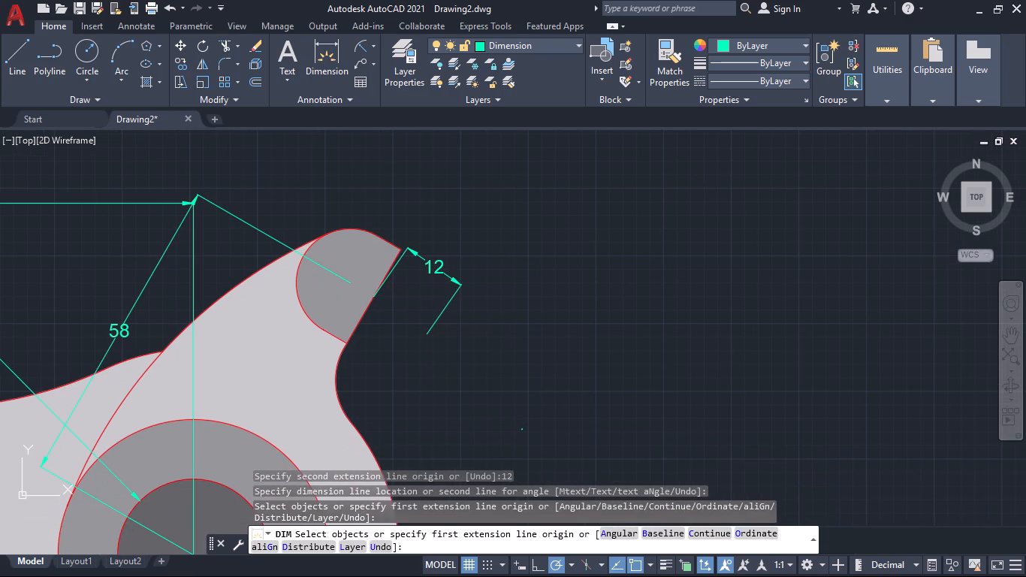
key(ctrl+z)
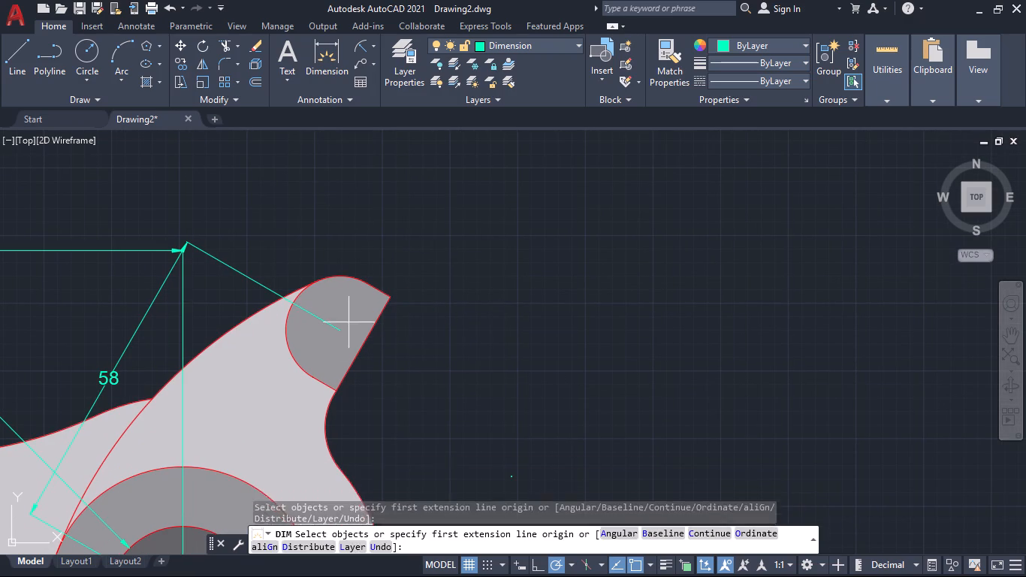
Add a 12 mm aligned dimension perpendicularly outward from the midpoint of the upper prong's straight end edge, placed above and beyond the tip.
click(364, 345)
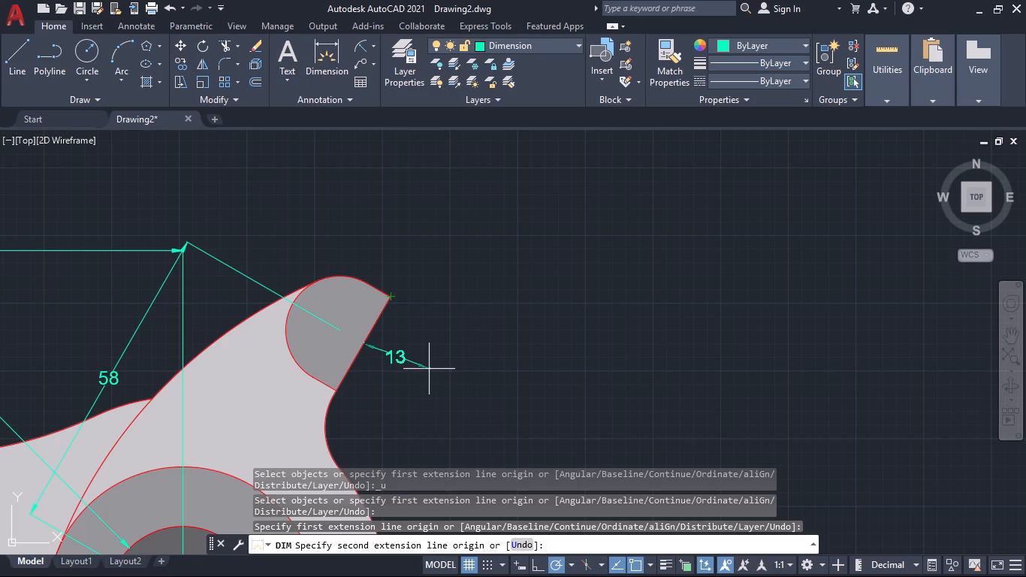
text(12)
key(Return)
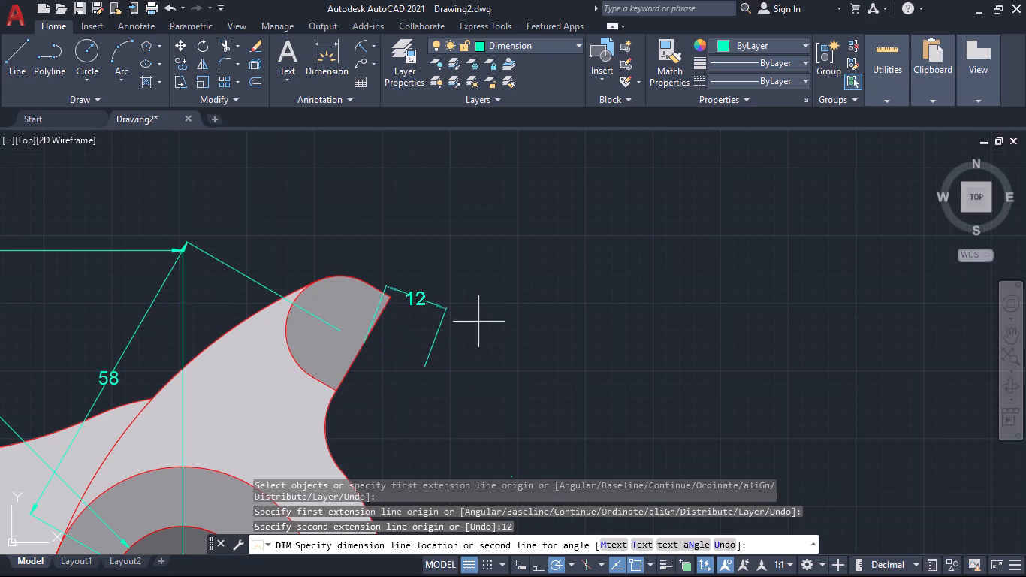
key(ctrl+z)
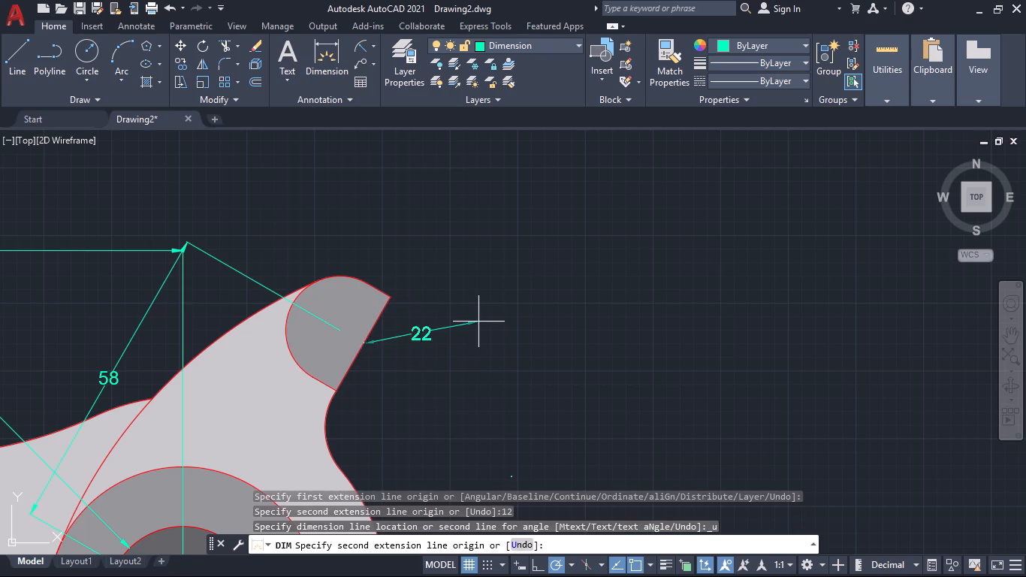
click(421, 374)
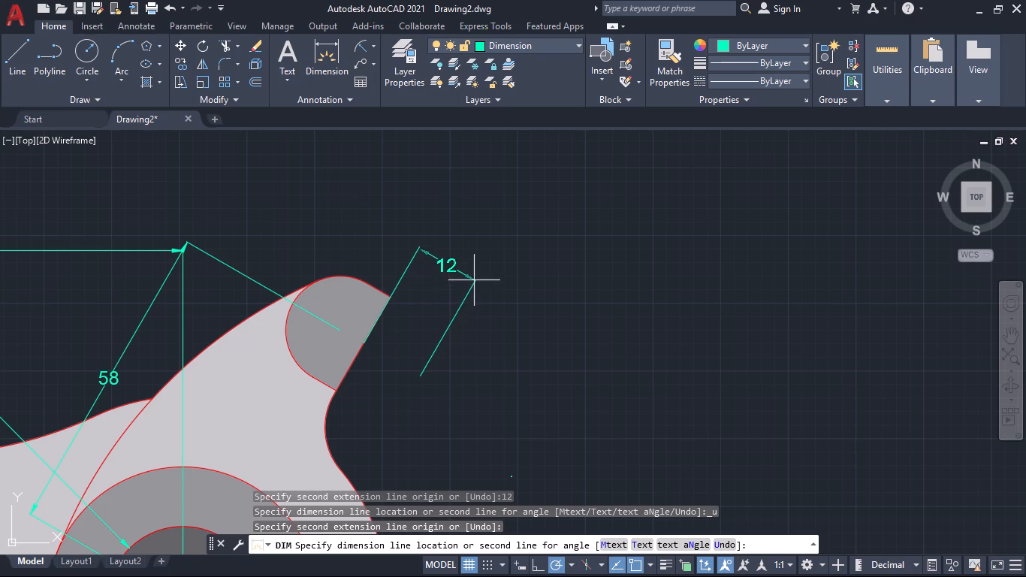
click(483, 261)
Add an aligned dimension from the upper prong's end-edge midpoint to its arc centre, in line with the 12 mm dimension.
middle_drag(430, 302, 455, 333)
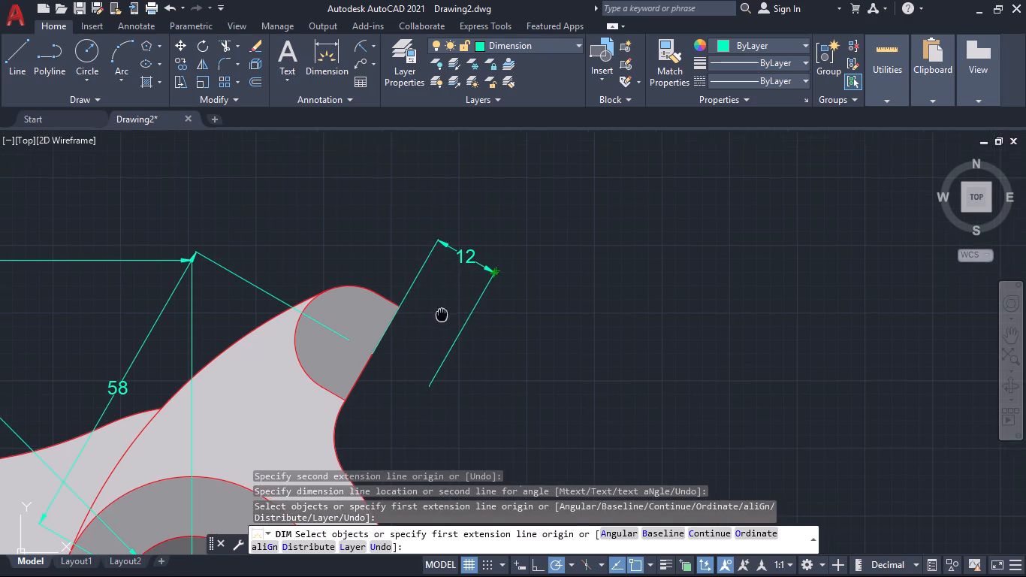
middle_drag(455, 333, 488, 381)
scroll(424, 373, up, 1)
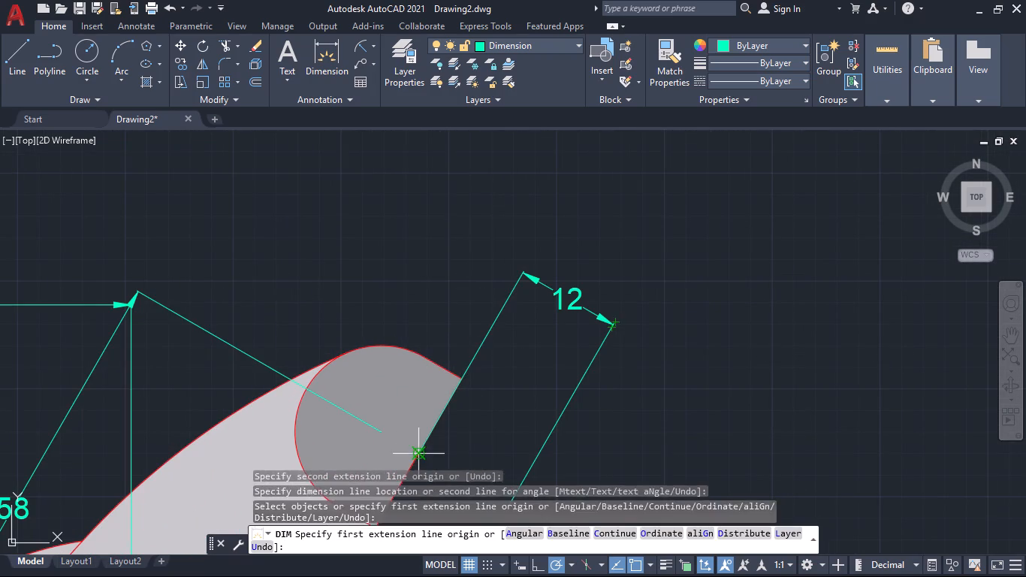
click(422, 452)
click(379, 431)
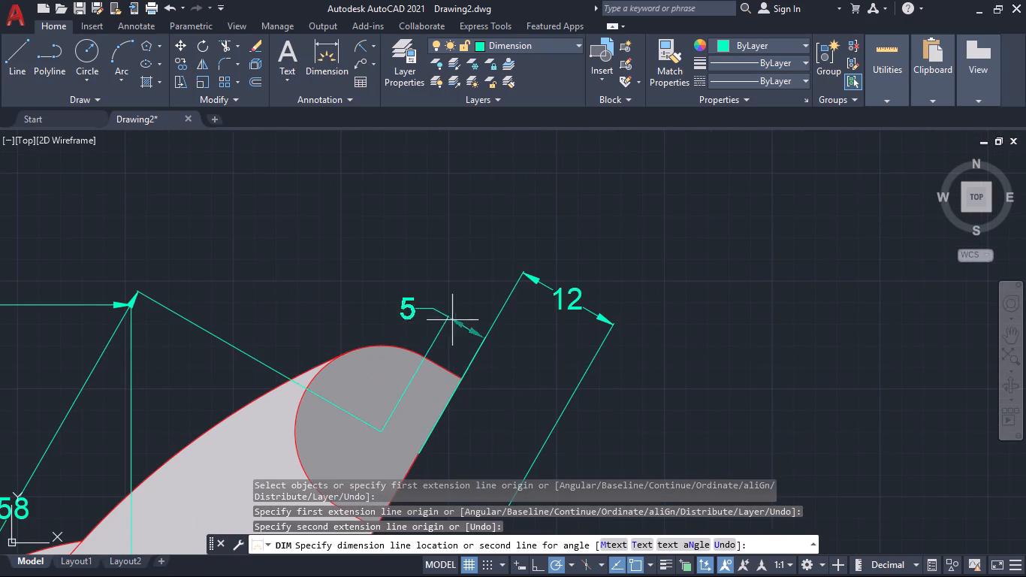
scroll(524, 273, up, 5)
click(510, 261)
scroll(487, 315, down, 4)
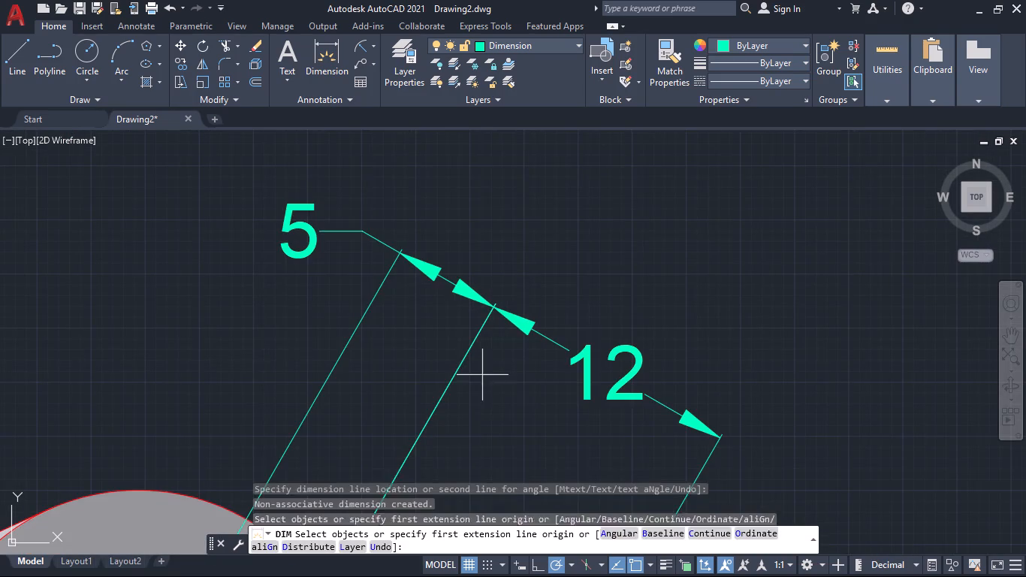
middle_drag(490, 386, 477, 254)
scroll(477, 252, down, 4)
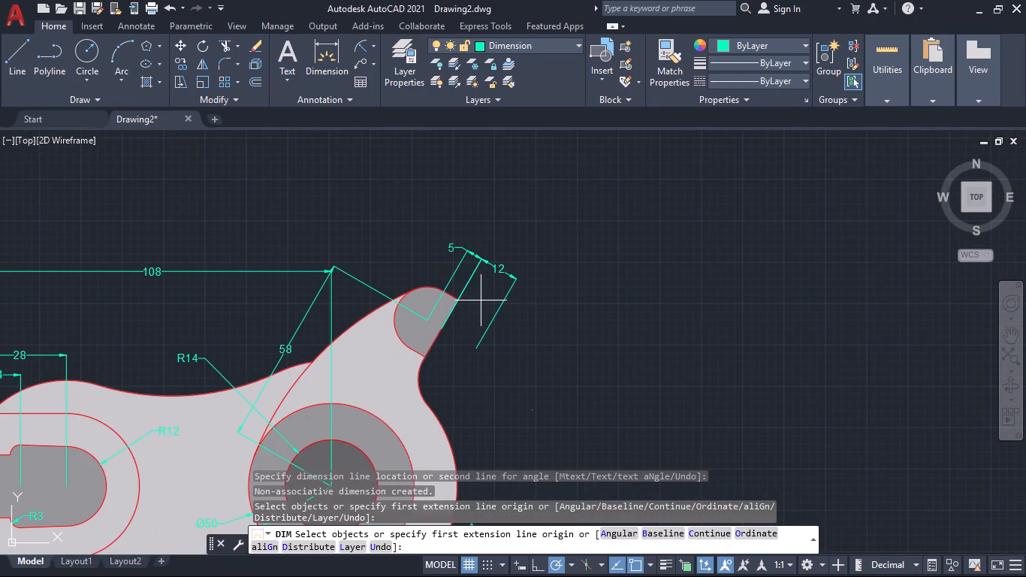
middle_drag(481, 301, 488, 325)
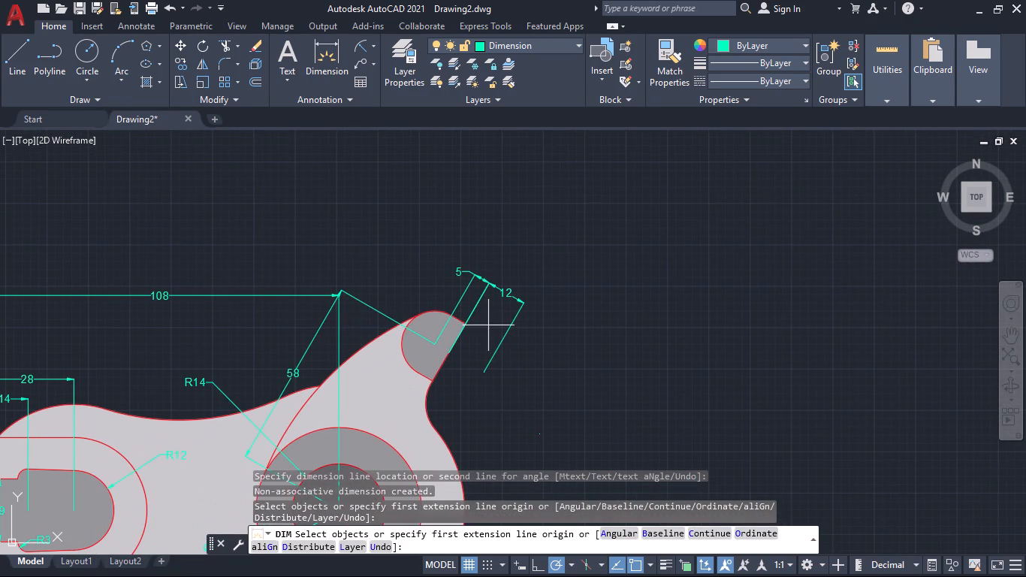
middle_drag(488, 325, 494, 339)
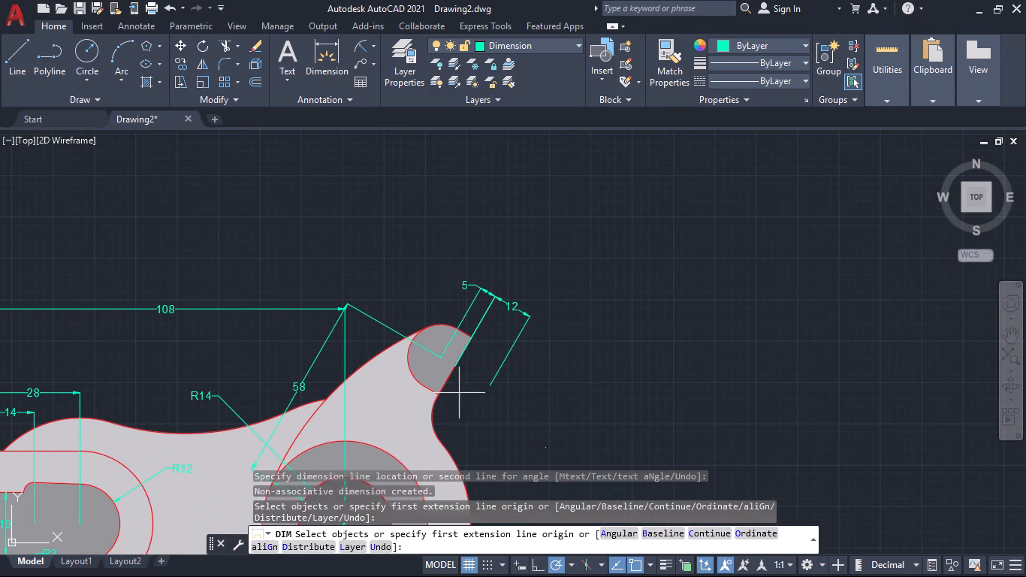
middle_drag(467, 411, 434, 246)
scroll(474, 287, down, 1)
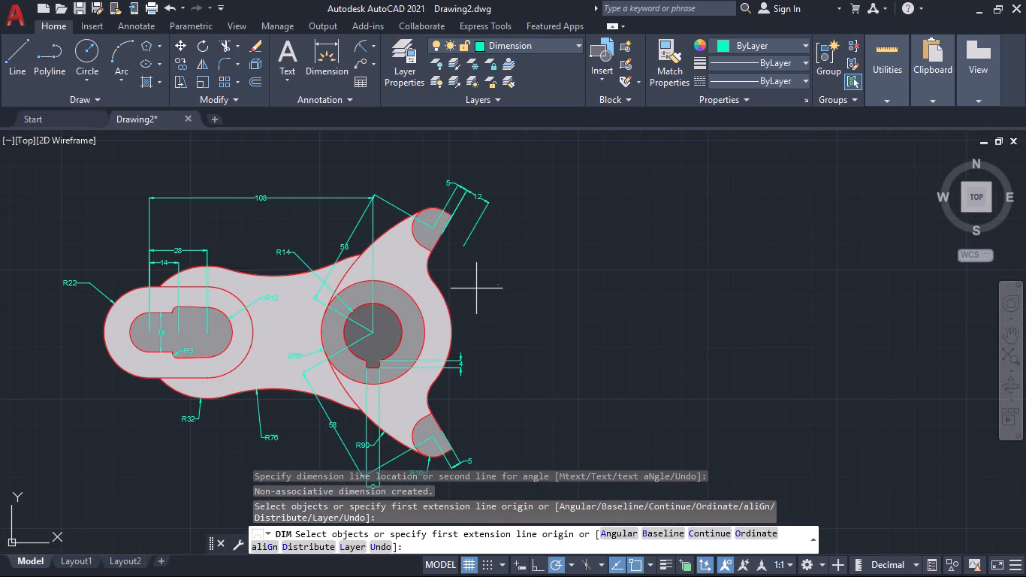
Add a radius dimension to the concave fillet arc below the upper prong, placing its text outside the part.
middle_drag(491, 307, 484, 249)
middle_drag(483, 245, 487, 322)
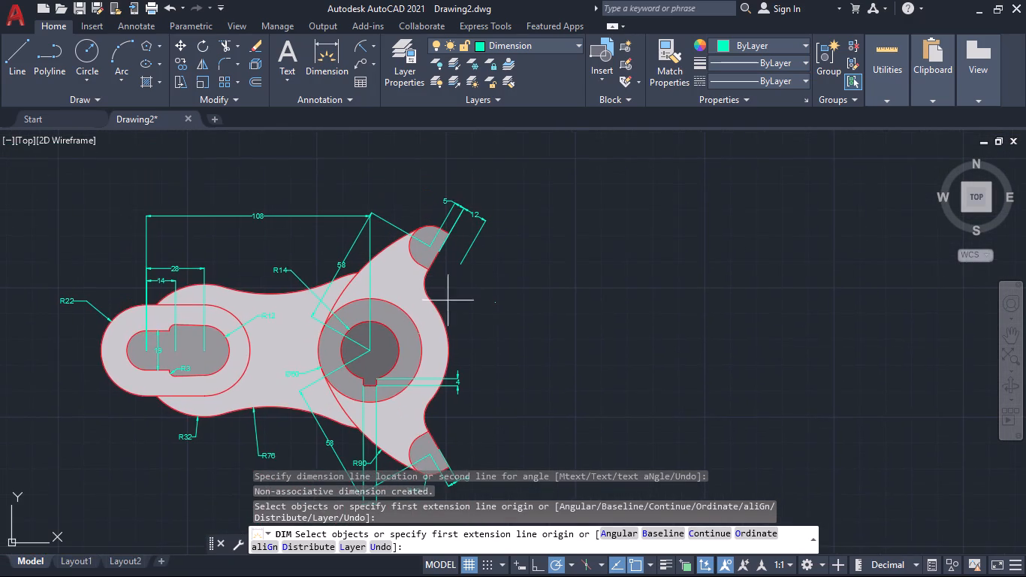
scroll(448, 269, up, 4)
click(273, 390)
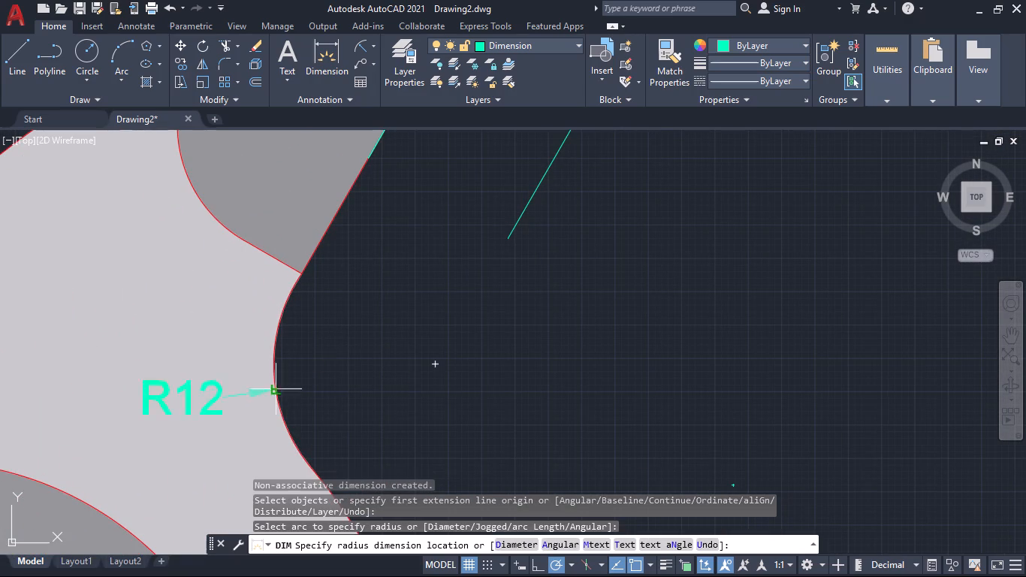
click(412, 382)
Add a radius dimension to the large convex outer arc around the hub between the prongs, placed outside just below the upper fillet's dimension.
scroll(473, 424, down, 2)
middle_drag(499, 422, 418, 295)
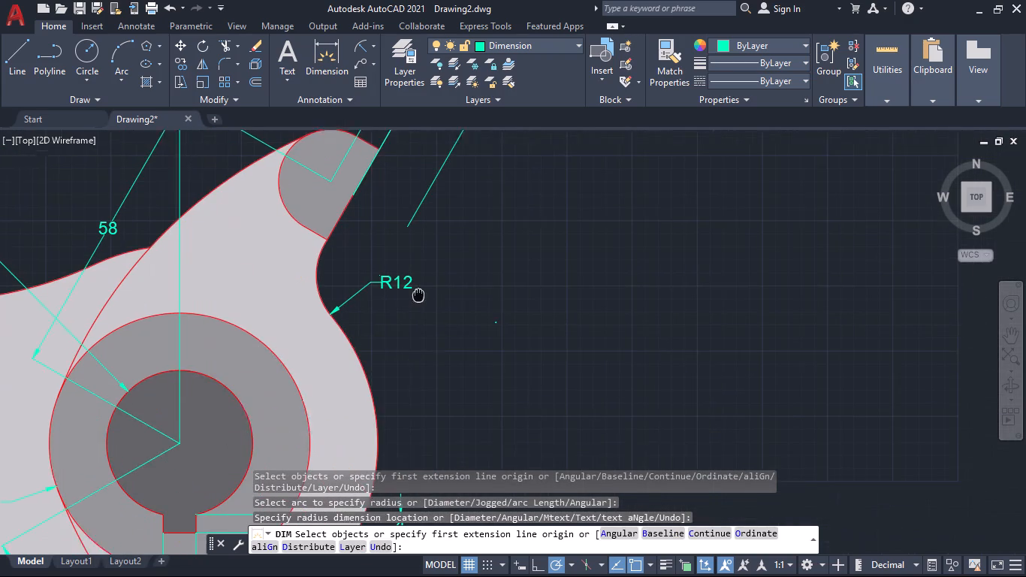
middle_drag(418, 295, 412, 278)
middle_drag(425, 355, 374, 203)
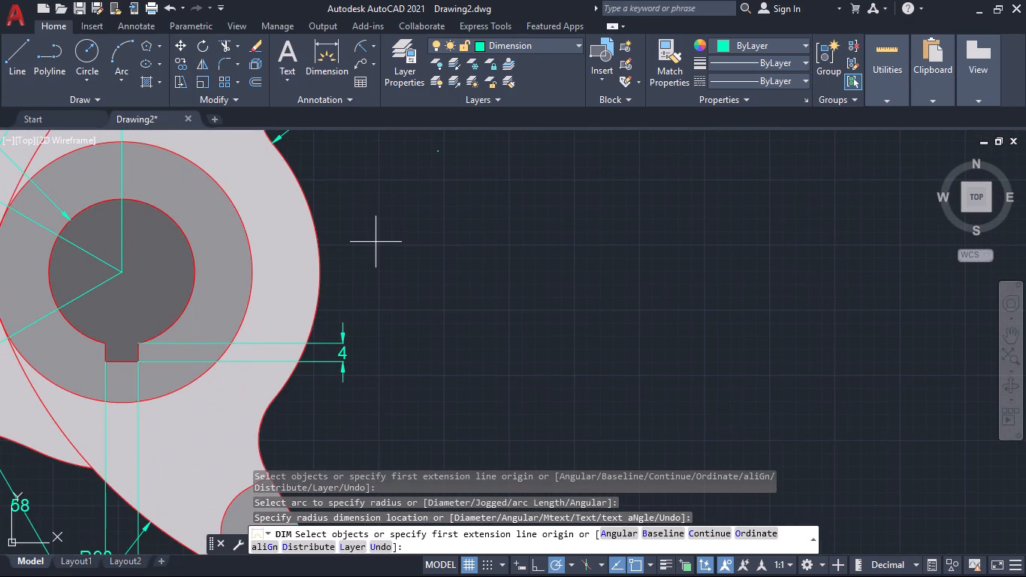
scroll(376, 243, down, 1)
middle_drag(377, 244, 405, 327)
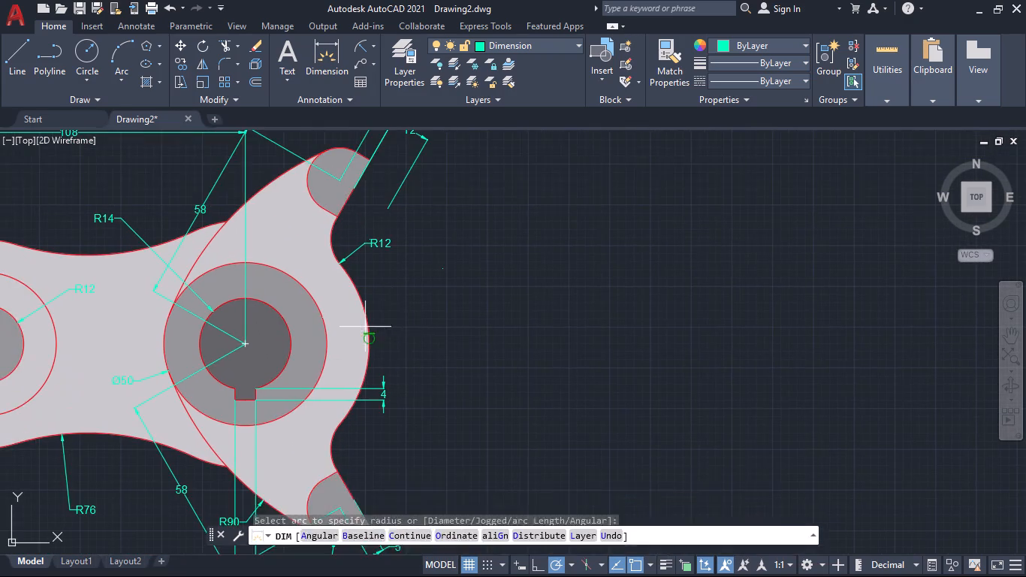
scroll(362, 326, up, 2)
click(373, 317)
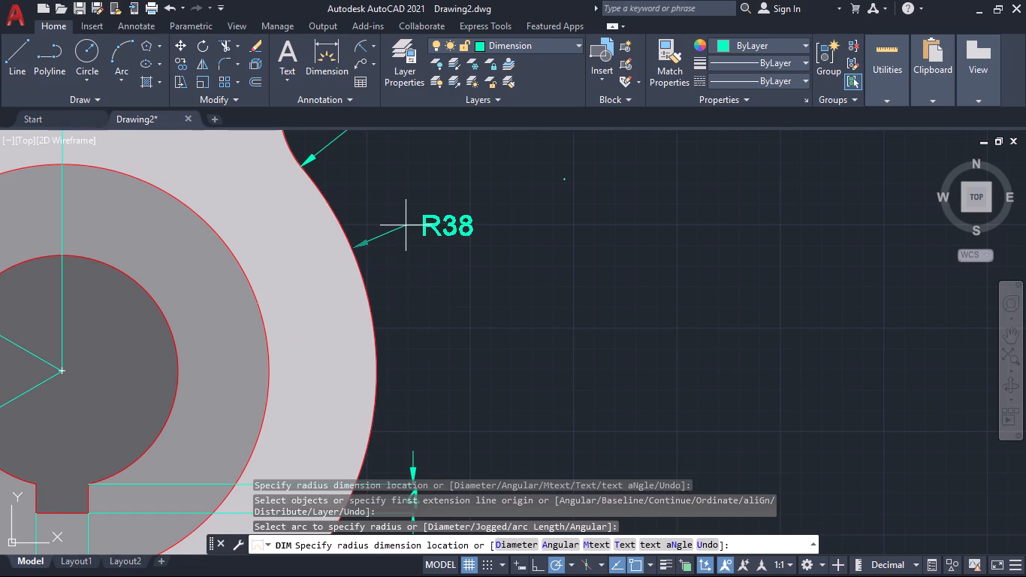
click(407, 225)
Inspect the whole dimensioned part for features that still lack a dimension.
scroll(473, 299, down, 3)
middle_drag(483, 340, 453, 288)
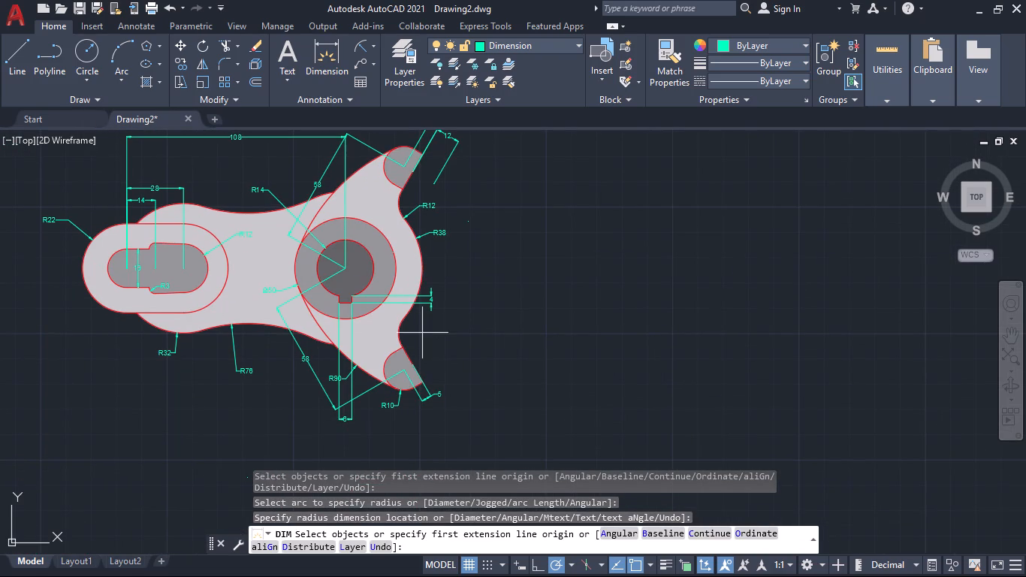
middle_drag(454, 342, 455, 252)
middle_drag(475, 278, 451, 243)
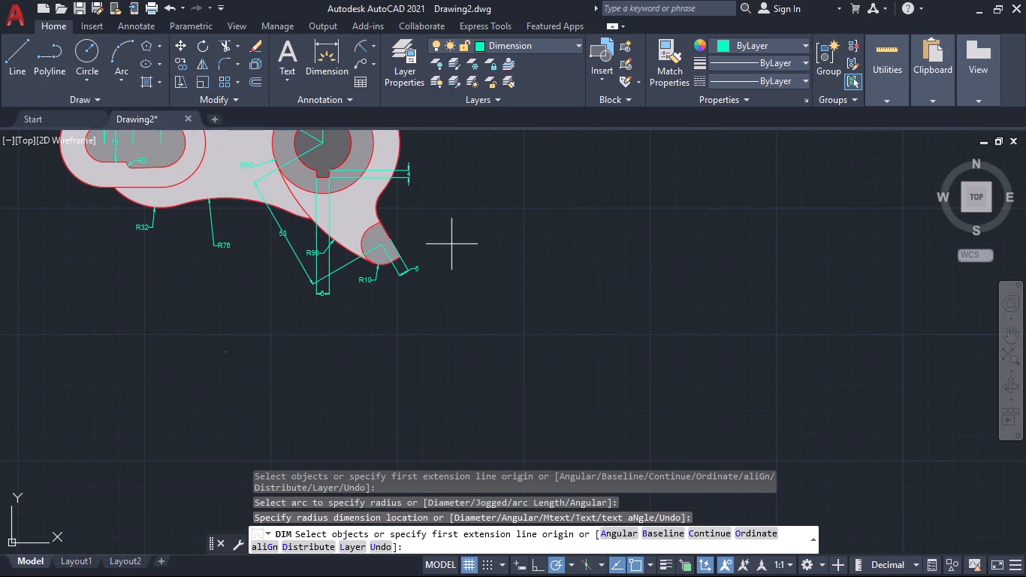
middle_drag(451, 244, 460, 311)
scroll(461, 314, down, 2)
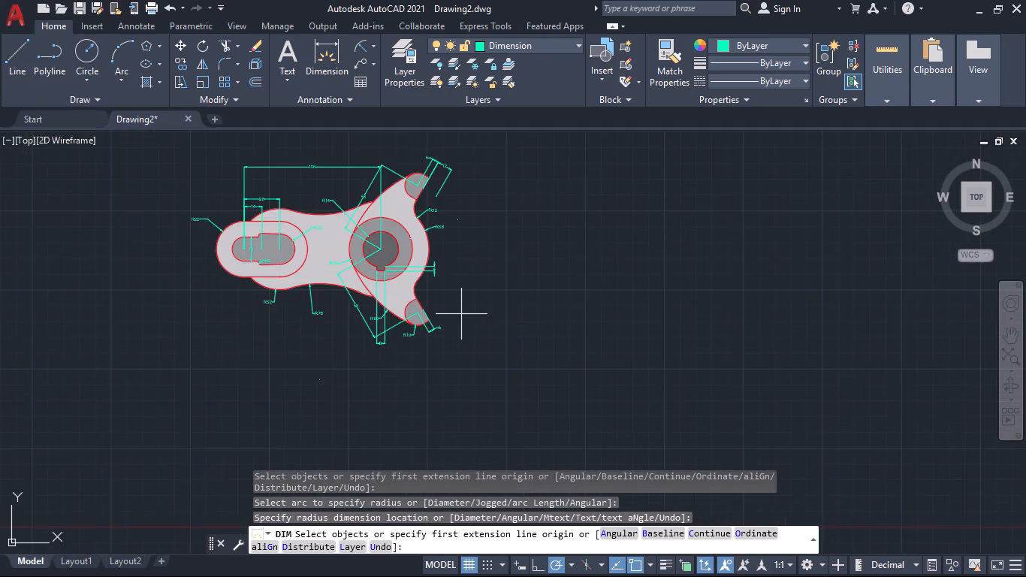
middle_drag(469, 310, 481, 352)
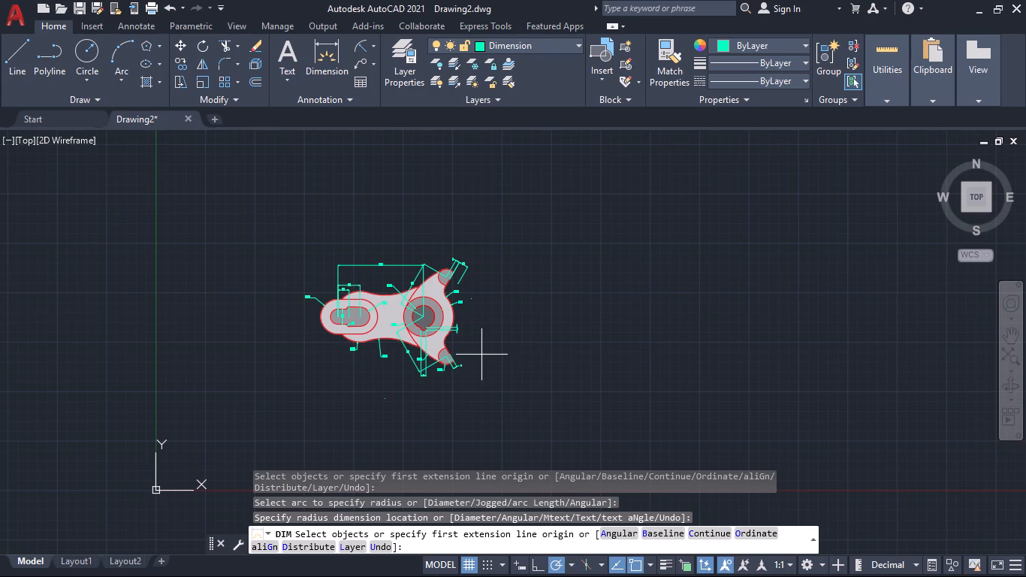
scroll(368, 334, up, 3)
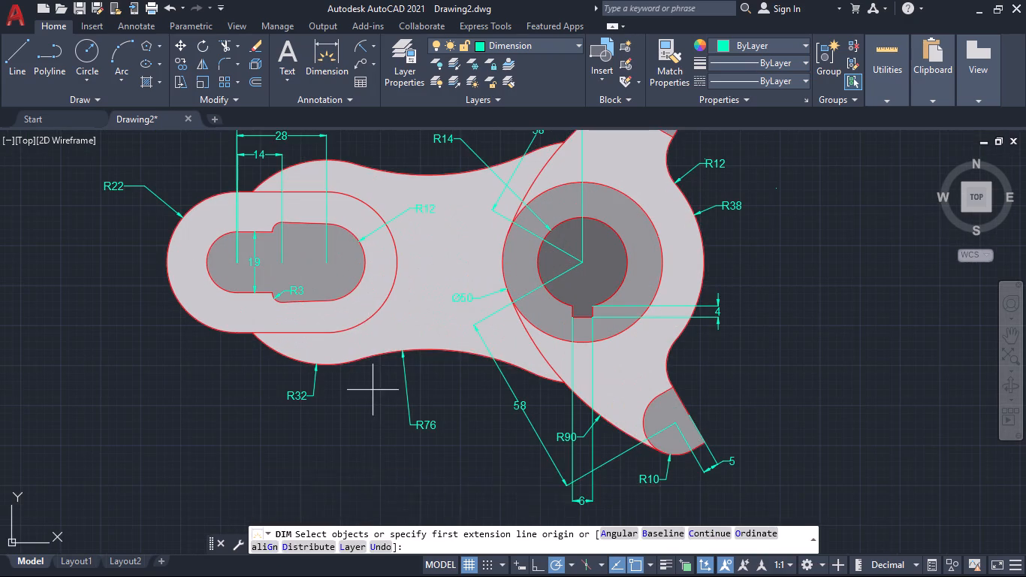
middle_drag(373, 392, 331, 366)
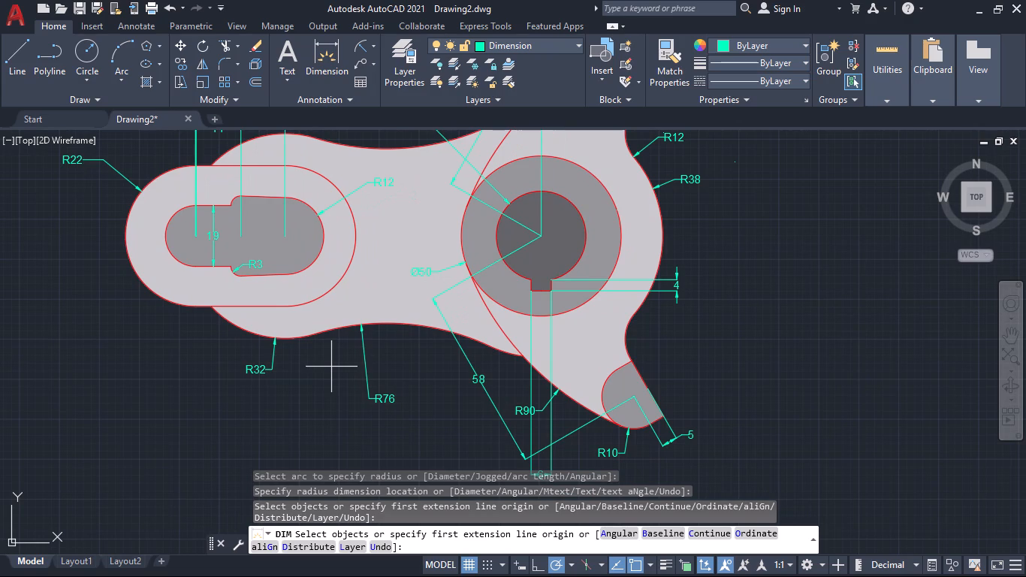
middle_drag(331, 367, 297, 406)
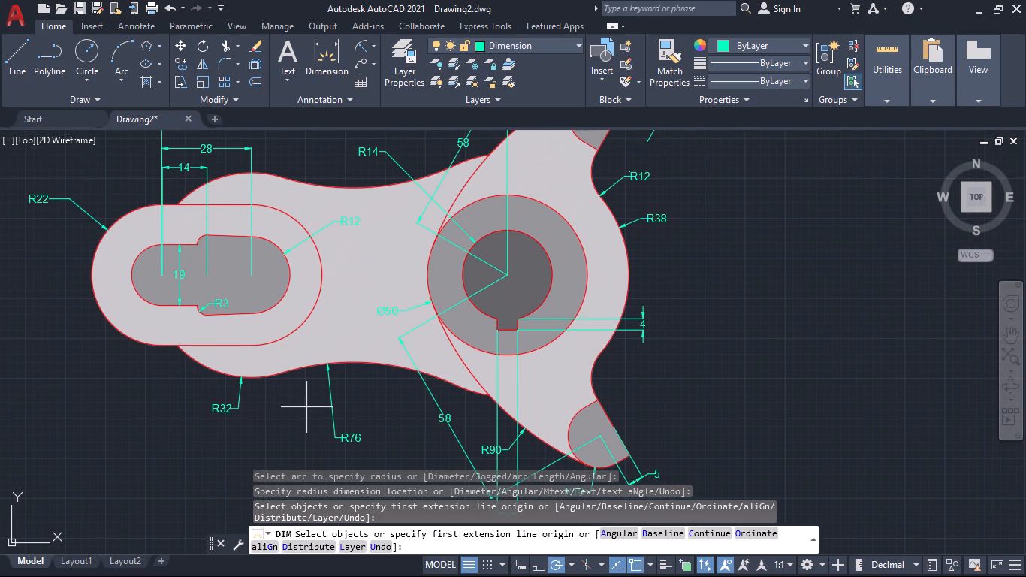
middle_drag(306, 407, 324, 354)
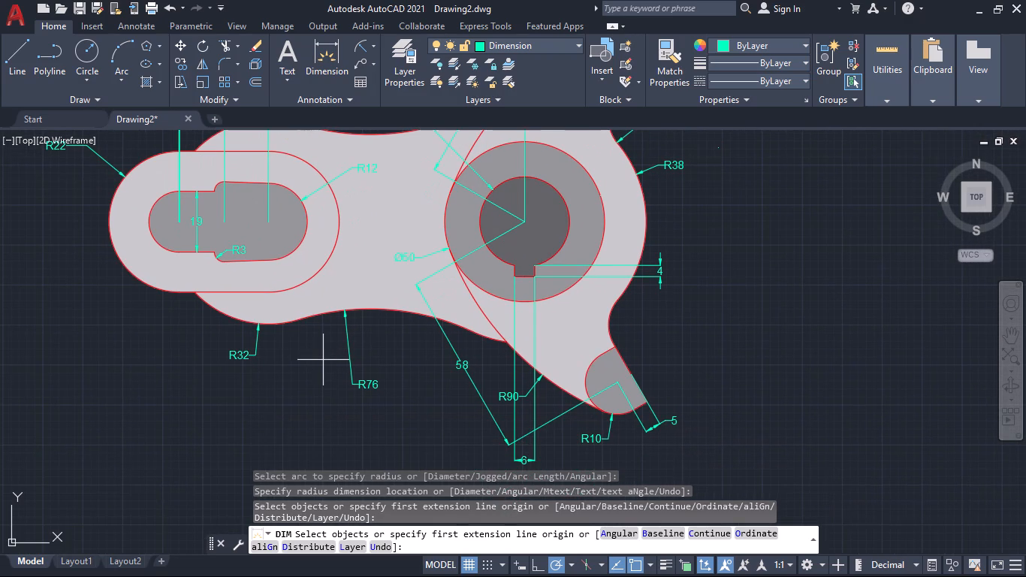
middle_drag(765, 366, 762, 413)
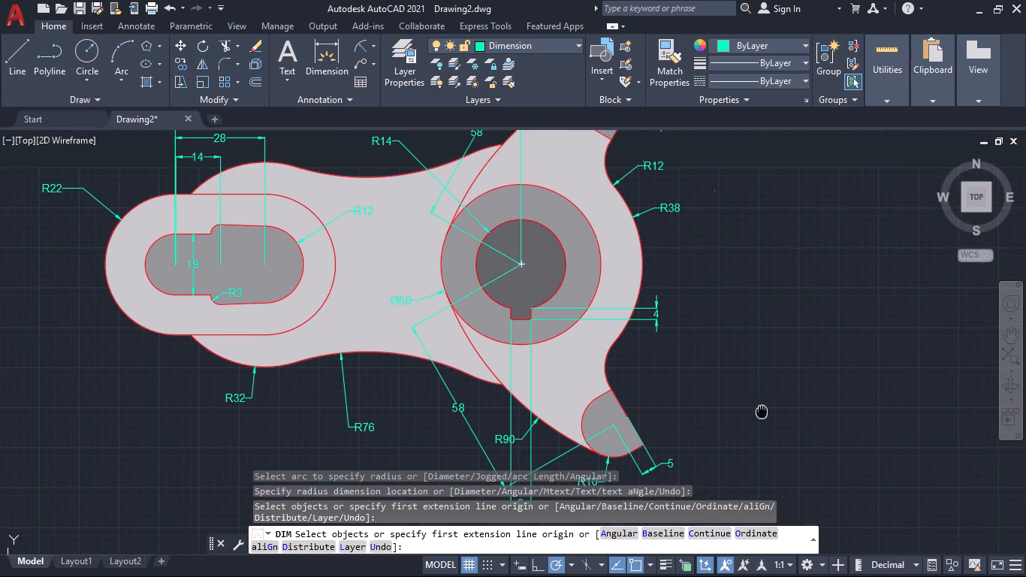
middle_drag(762, 413, 761, 420)
middle_drag(732, 418, 707, 320)
scroll(707, 316, down, 1)
middle_drag(706, 315, 699, 379)
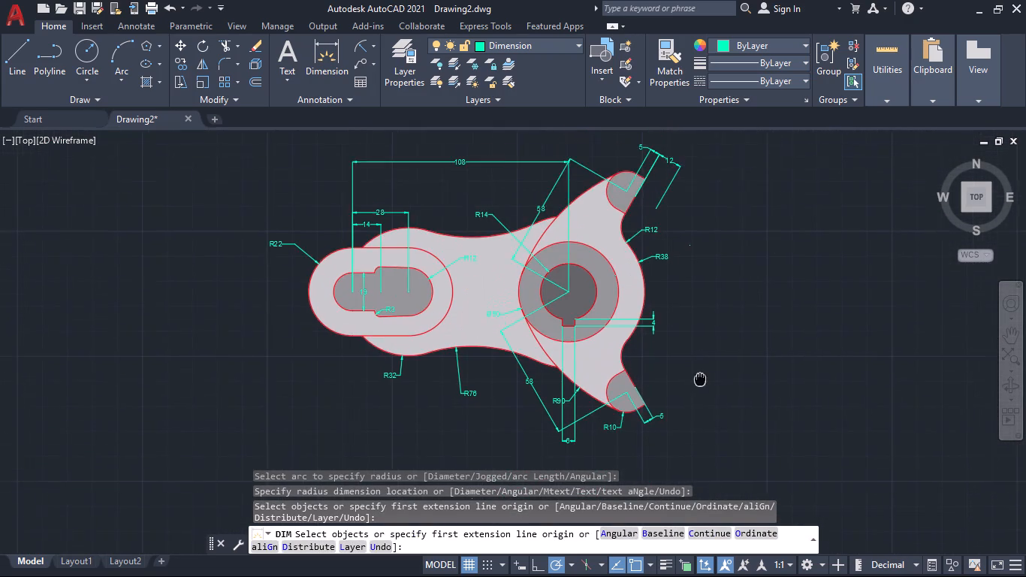
middle_drag(699, 379, 699, 385)
middle_drag(680, 382, 606, 355)
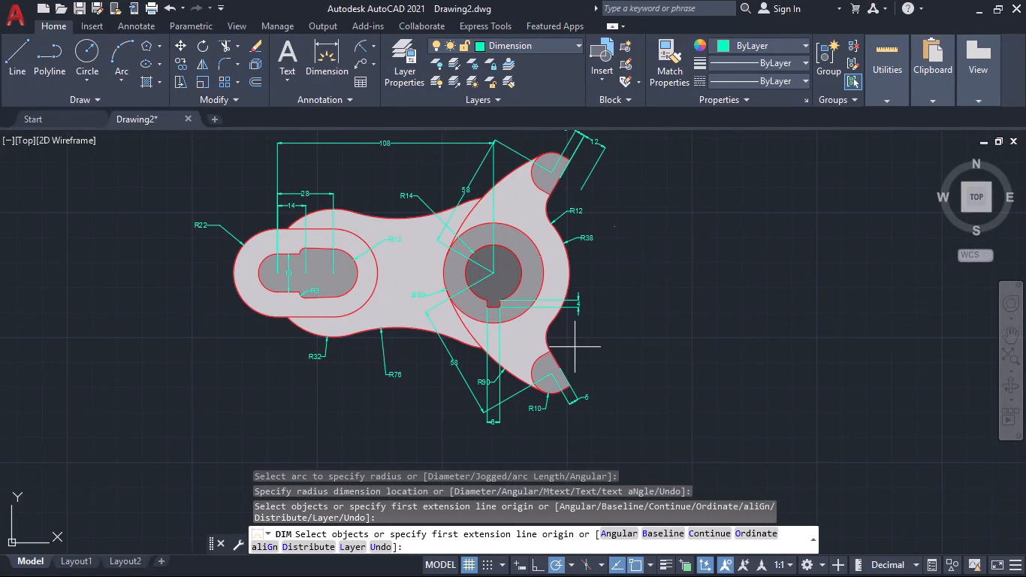
Add a radius dimension to the concave fillet arc above the lower prong, placing its text outside the part, and end dimensioning.
scroll(574, 346, up, 3)
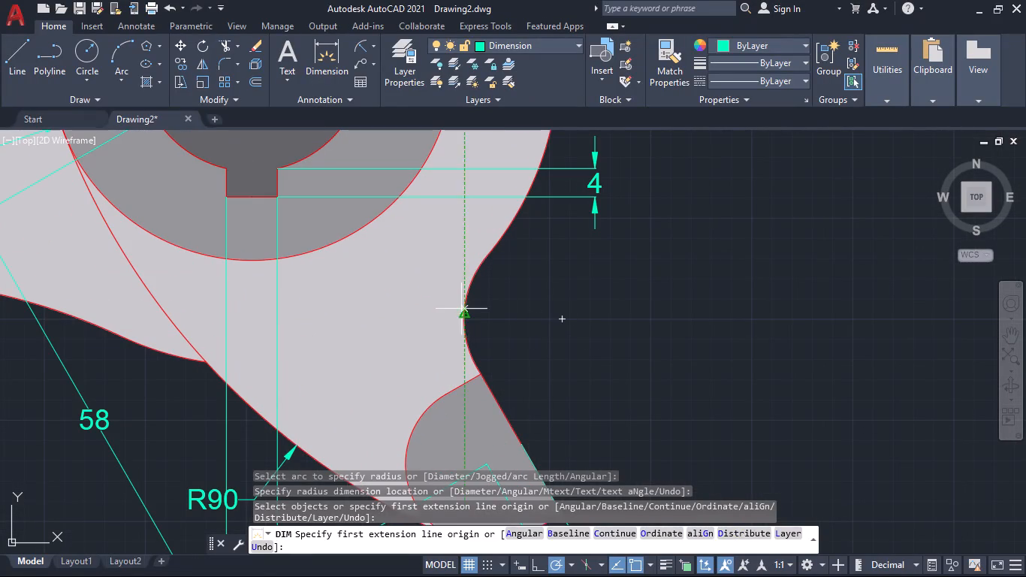
scroll(457, 293, up, 3)
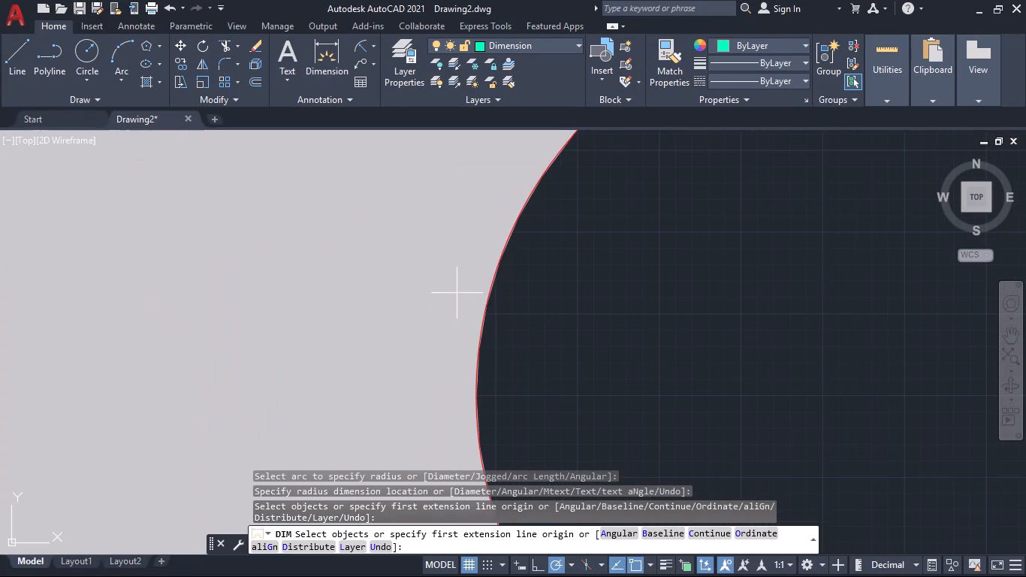
click(482, 319)
scroll(583, 343, down, 3)
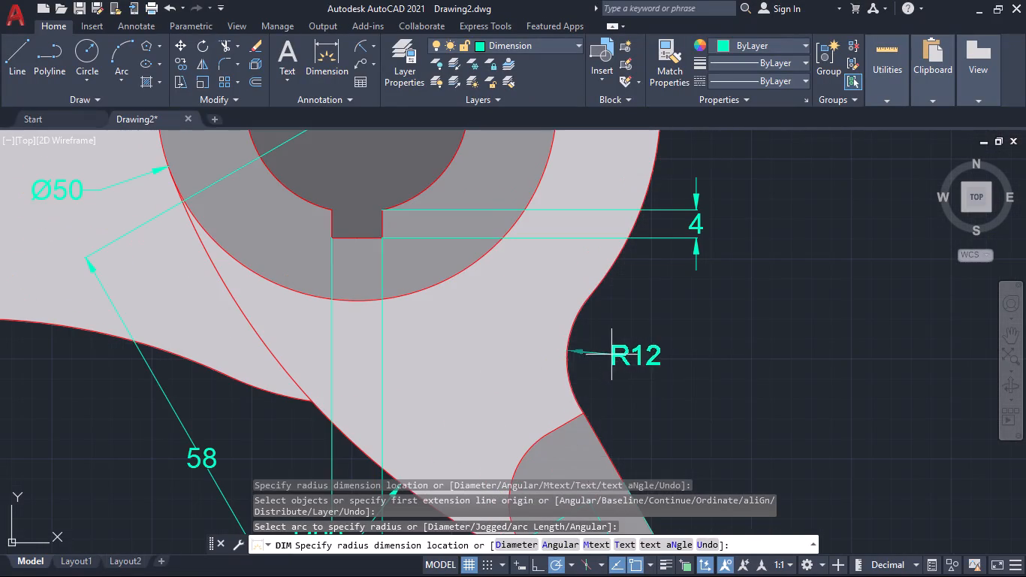
click(648, 350)
scroll(798, 362, down, 2)
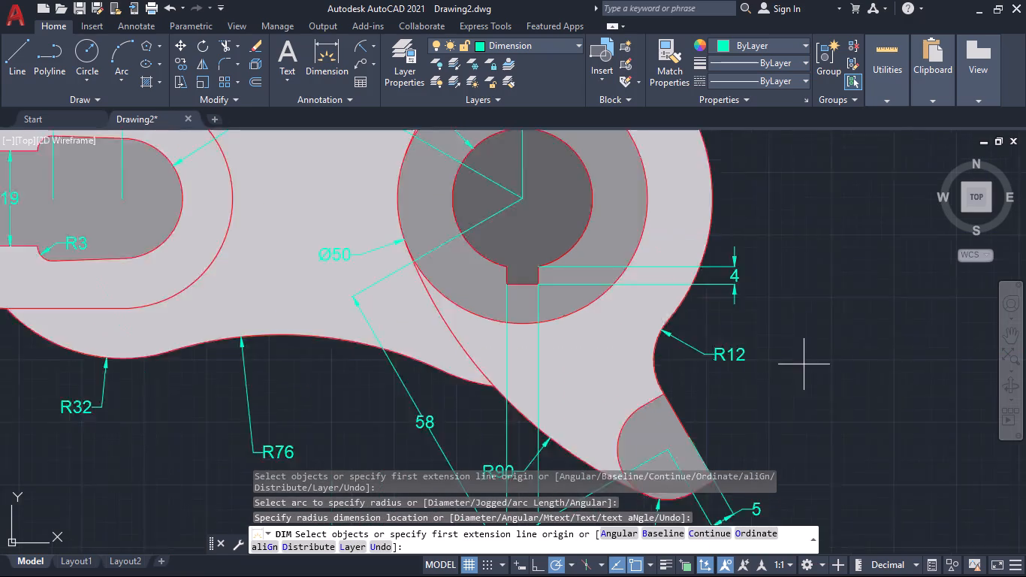
scroll(804, 364, down, 1)
middle_drag(810, 361, 572, 412)
middle_drag(598, 388, 690, 324)
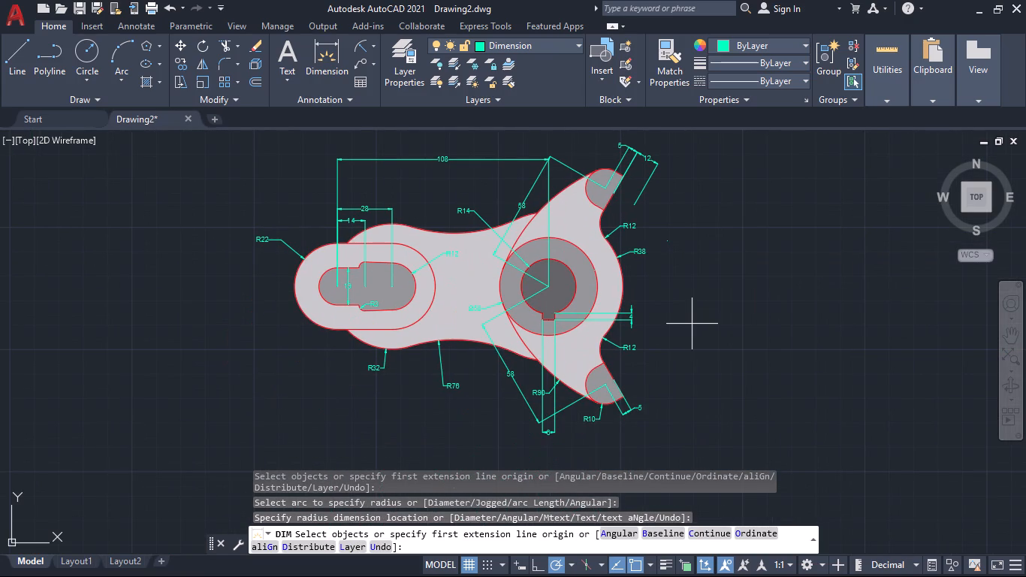
key(Escape)
Move the keyway's width dimension line up from below the part to just beneath the hub's outer circle.
scroll(554, 423, up, 1)
click(545, 440)
scroll(545, 440, up, 3)
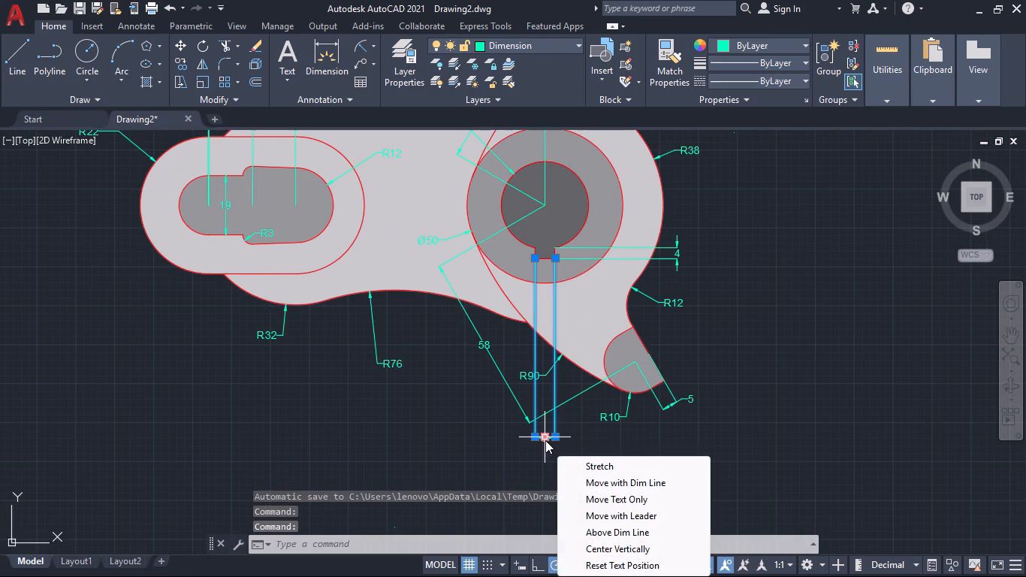
click(546, 438)
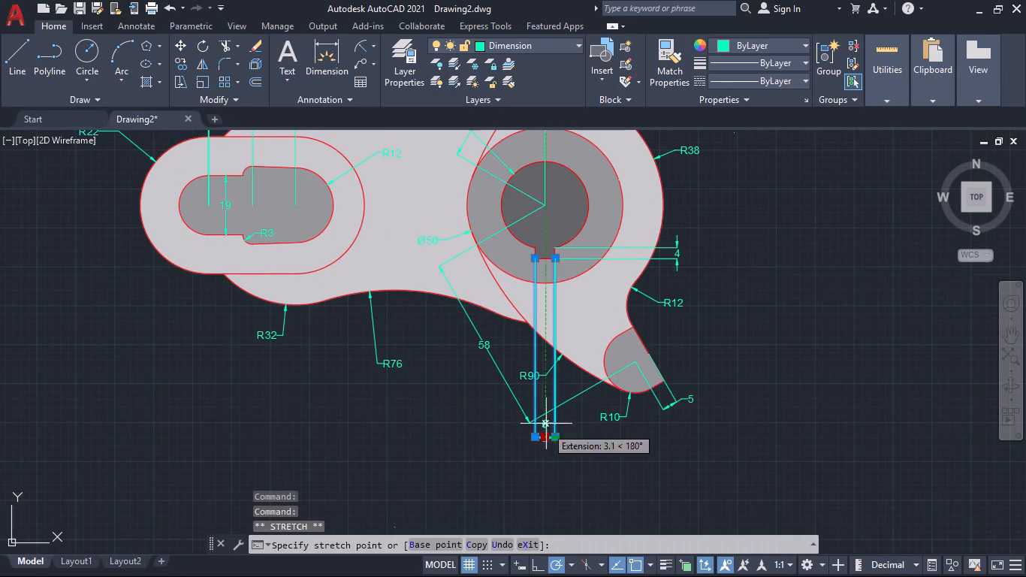
click(547, 316)
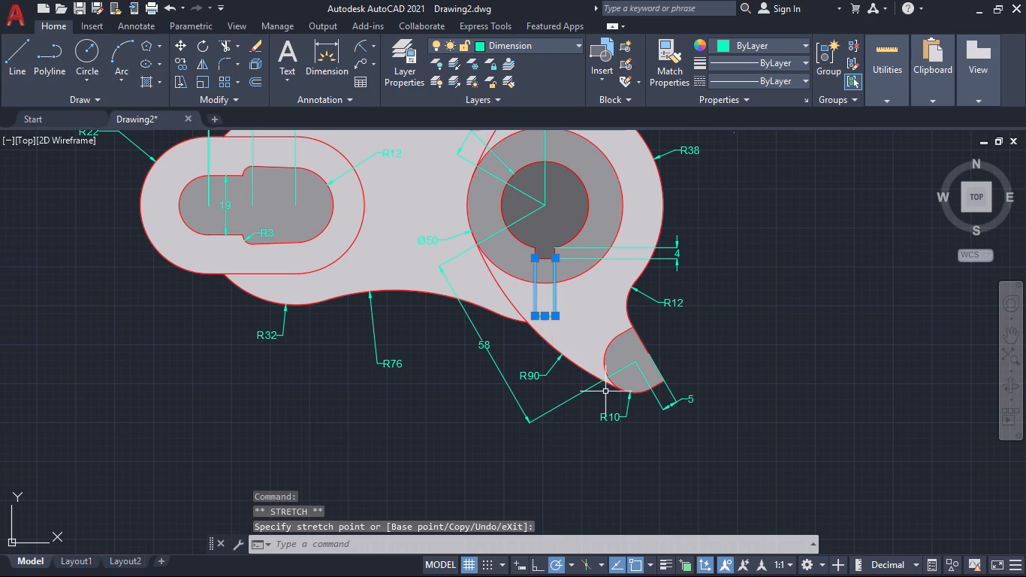
key(Escape)
Save the drawing in the Documents folder as an AutoCAD 2018 drawing named Rocket.
scroll(758, 472, down, 1)
middle_drag(767, 428, 724, 478)
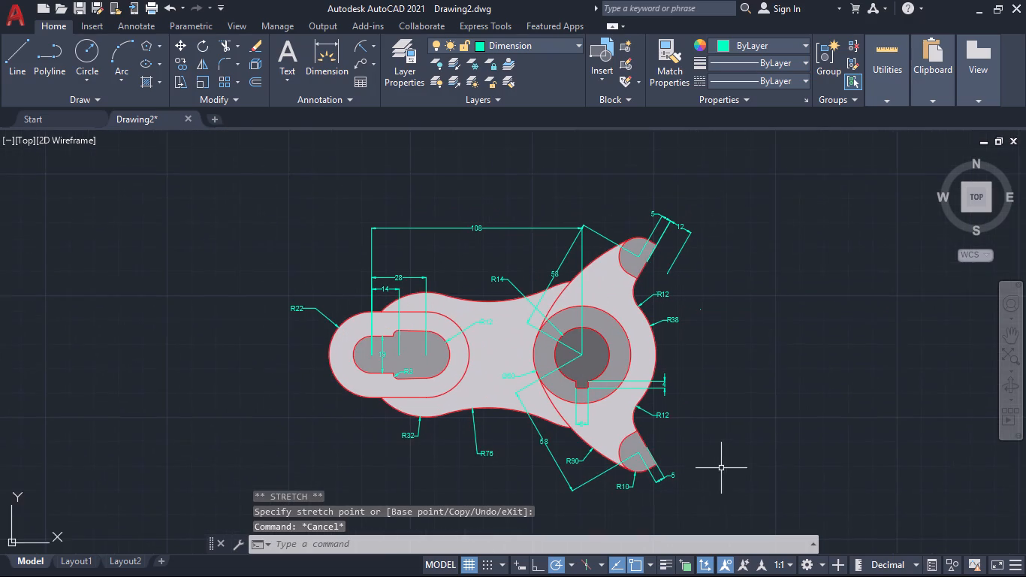
scroll(722, 464, down, 1)
middle_drag(750, 470, 711, 373)
key(ctrl+s)
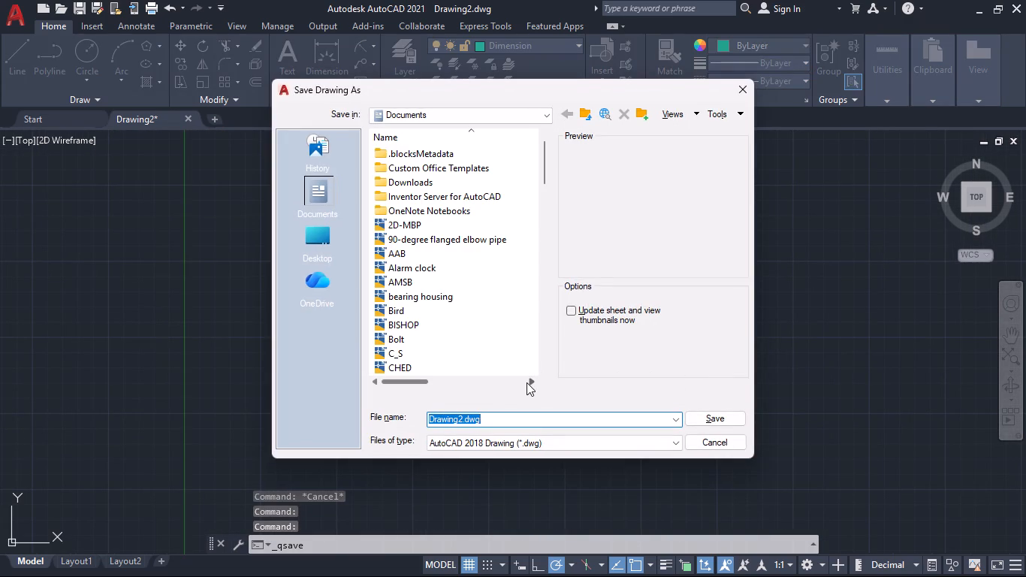
key(BackSpace)
text(Rocket)
click(738, 419)
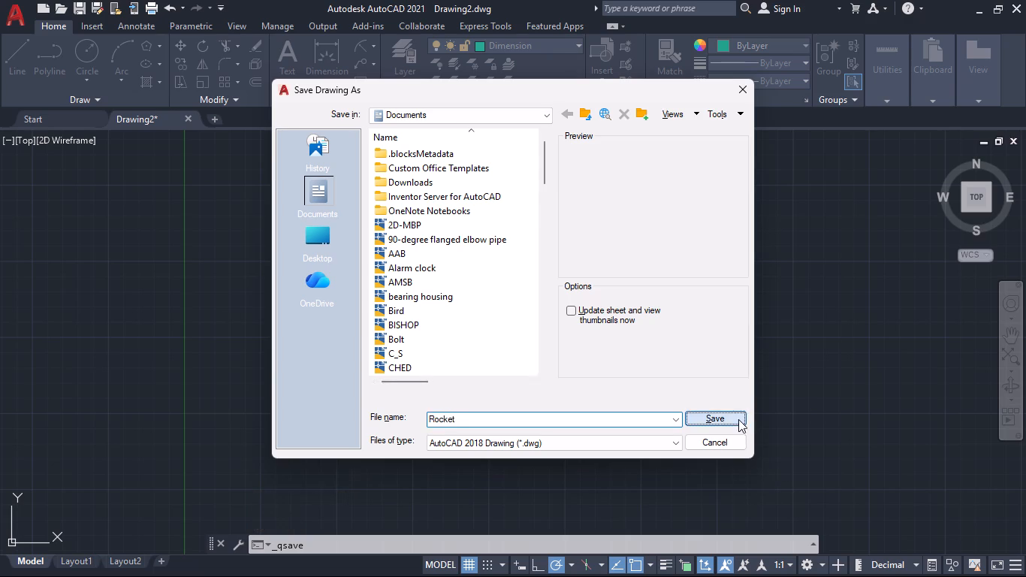